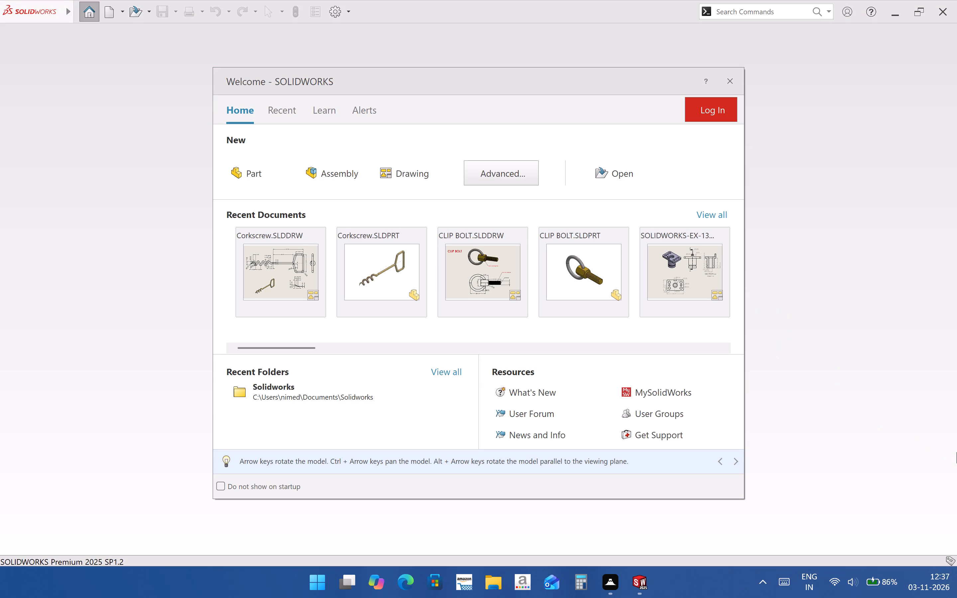
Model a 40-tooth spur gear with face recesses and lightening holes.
Create a new part document.
{"action": "left_click", "coordinate": [242, 177]}
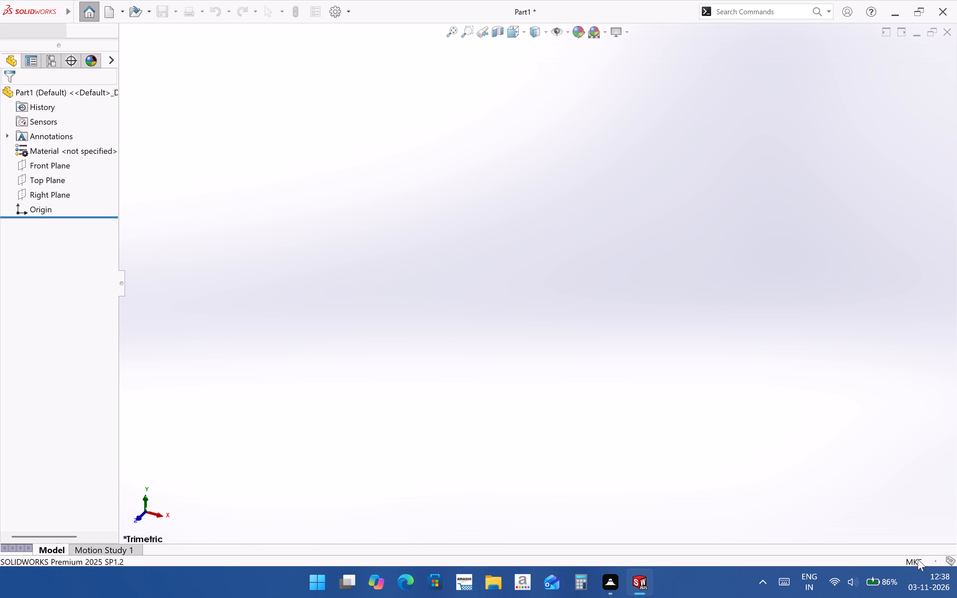
Set the part document's unit system to MMGS.
{"action": "left_click", "coordinate": [932, 562]}
{"action": "left_click", "coordinate": [919, 511]}
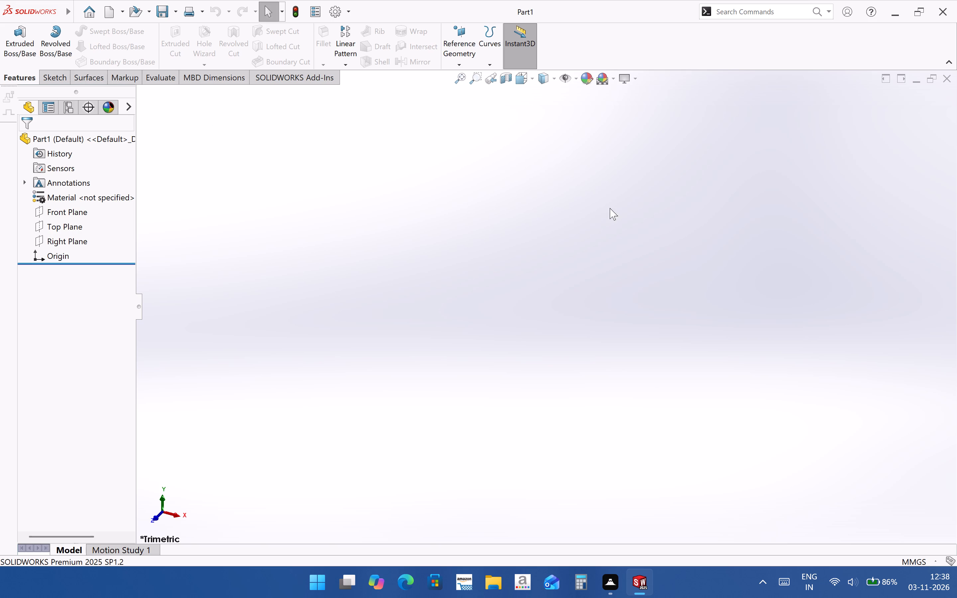
Orient the view normal to the Front Plane.
{"action": "left_click", "coordinate": [74, 214]}
{"action": "right_click", "coordinate": [83, 212]}
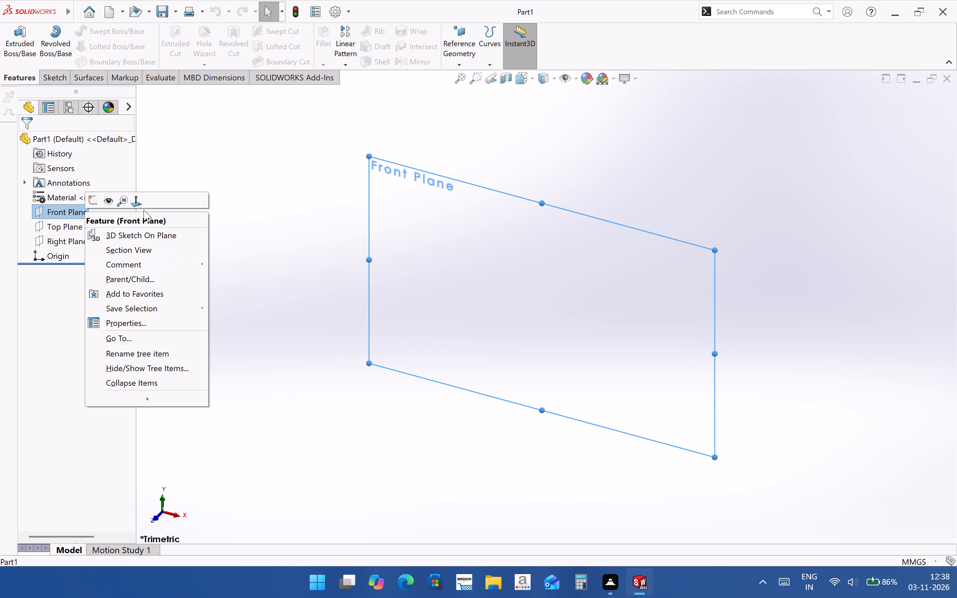
{"action": "left_click", "coordinate": [138, 205]}
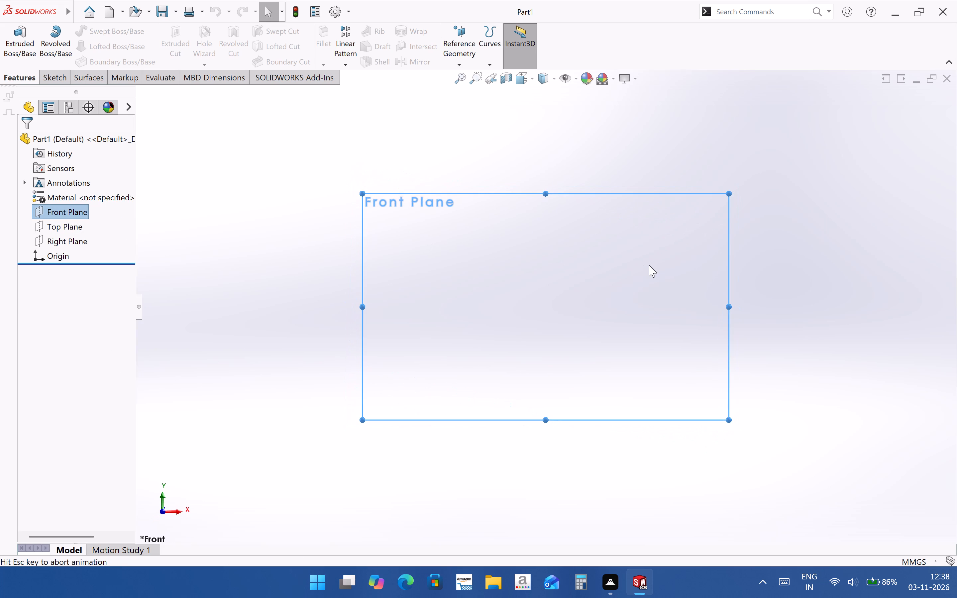
{"action": "left_click", "coordinate": [862, 434]}
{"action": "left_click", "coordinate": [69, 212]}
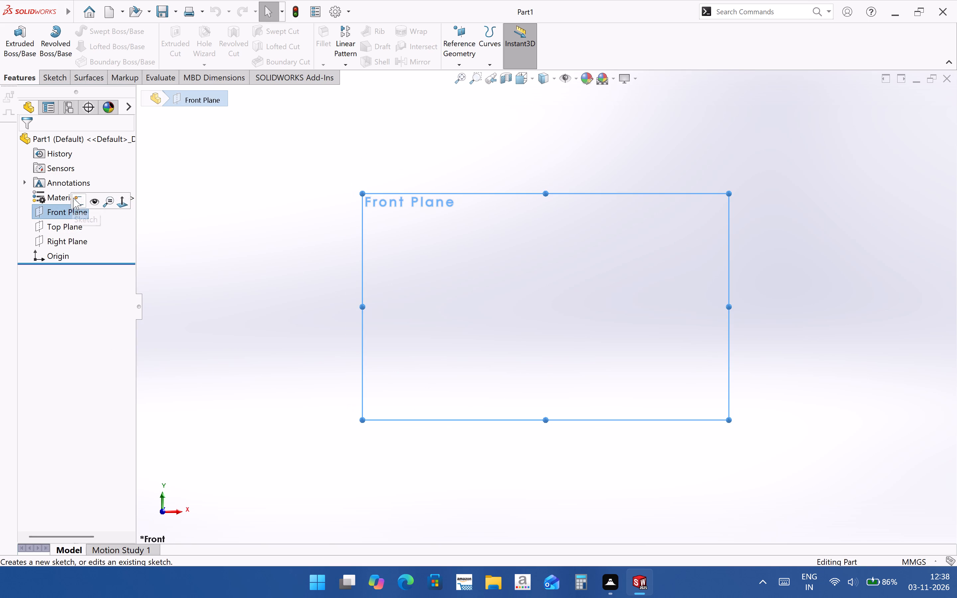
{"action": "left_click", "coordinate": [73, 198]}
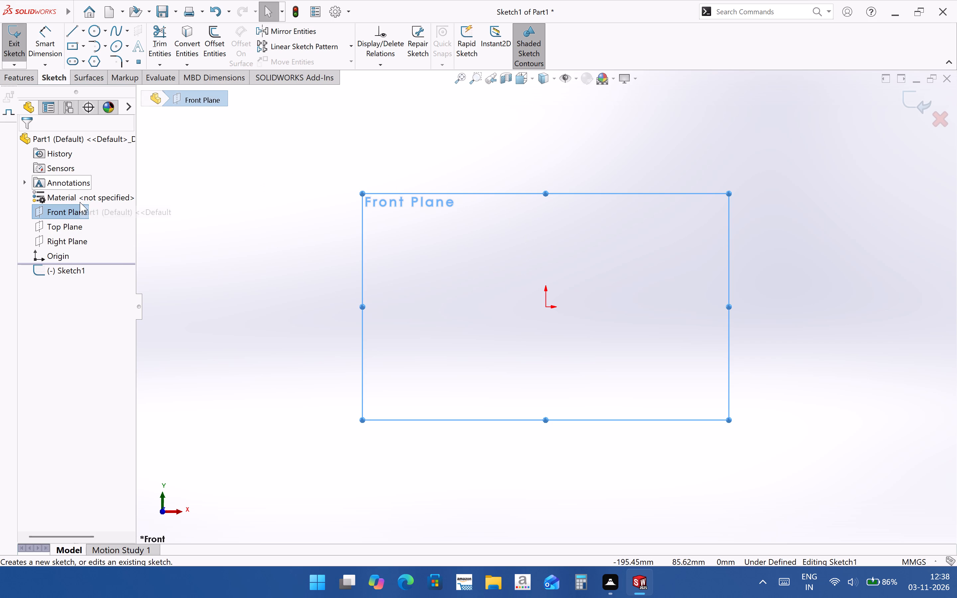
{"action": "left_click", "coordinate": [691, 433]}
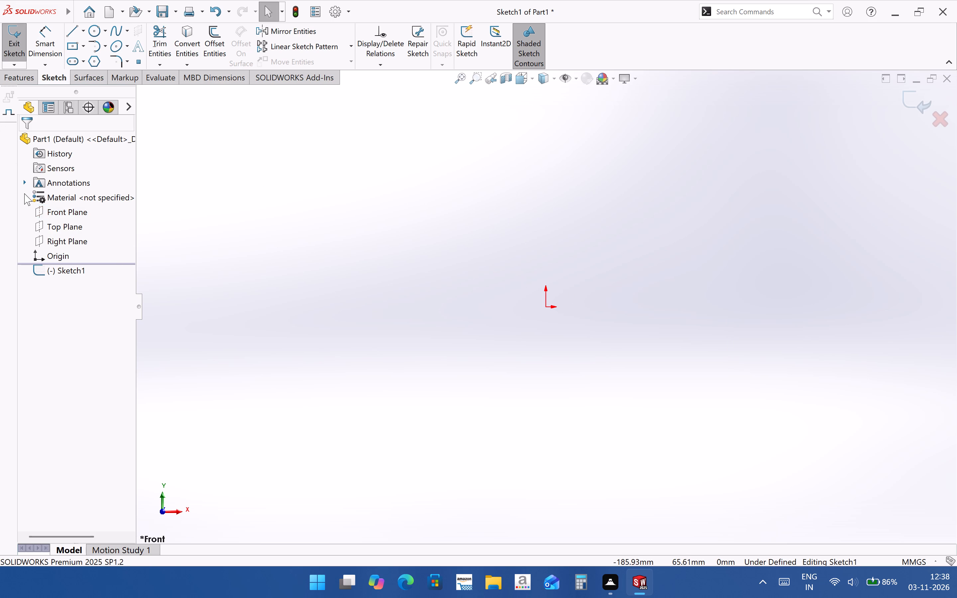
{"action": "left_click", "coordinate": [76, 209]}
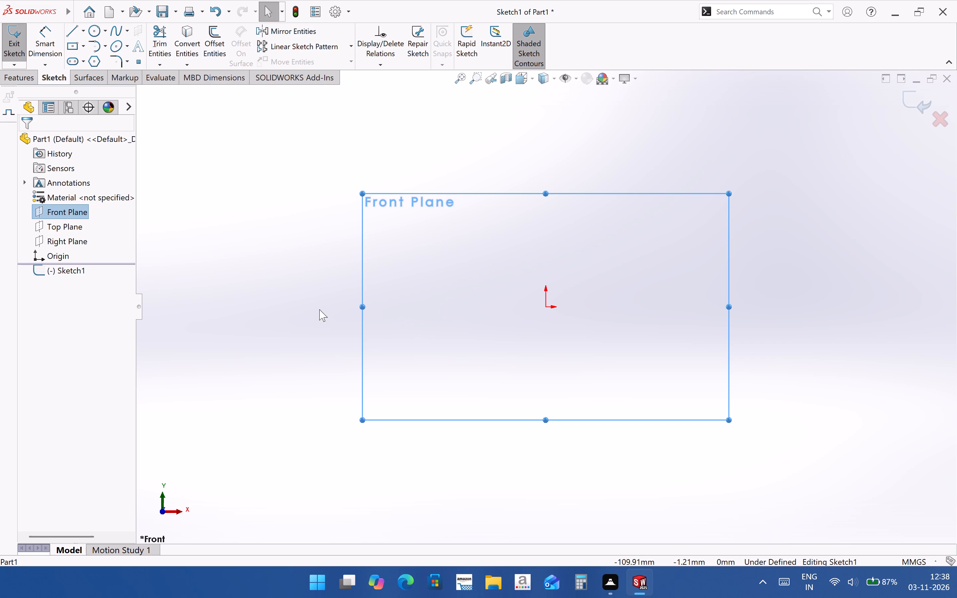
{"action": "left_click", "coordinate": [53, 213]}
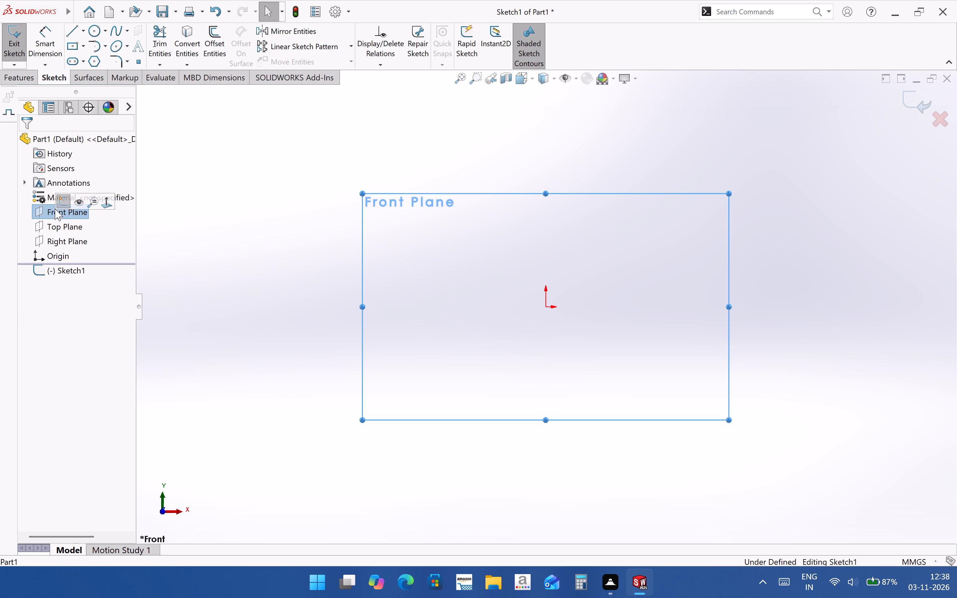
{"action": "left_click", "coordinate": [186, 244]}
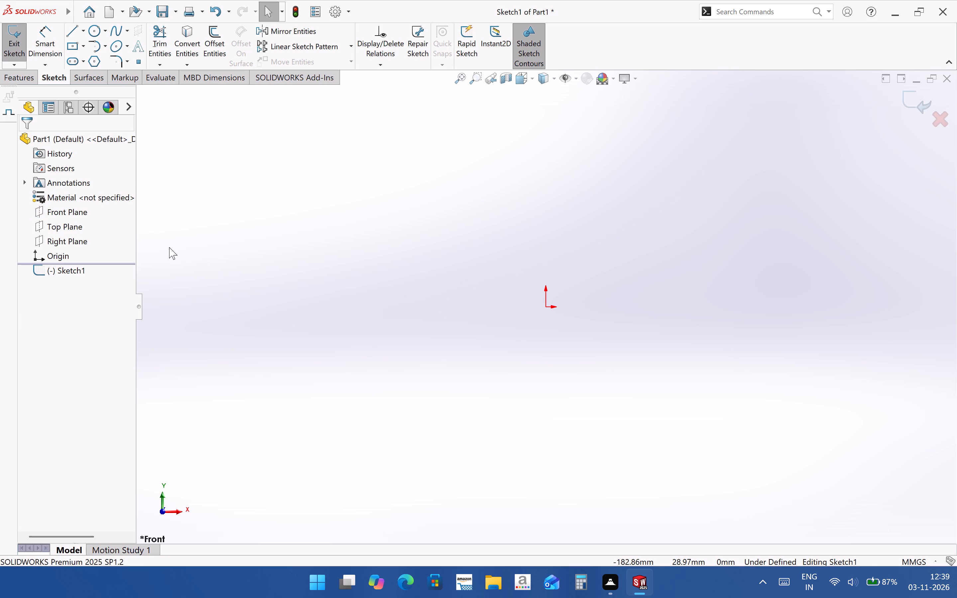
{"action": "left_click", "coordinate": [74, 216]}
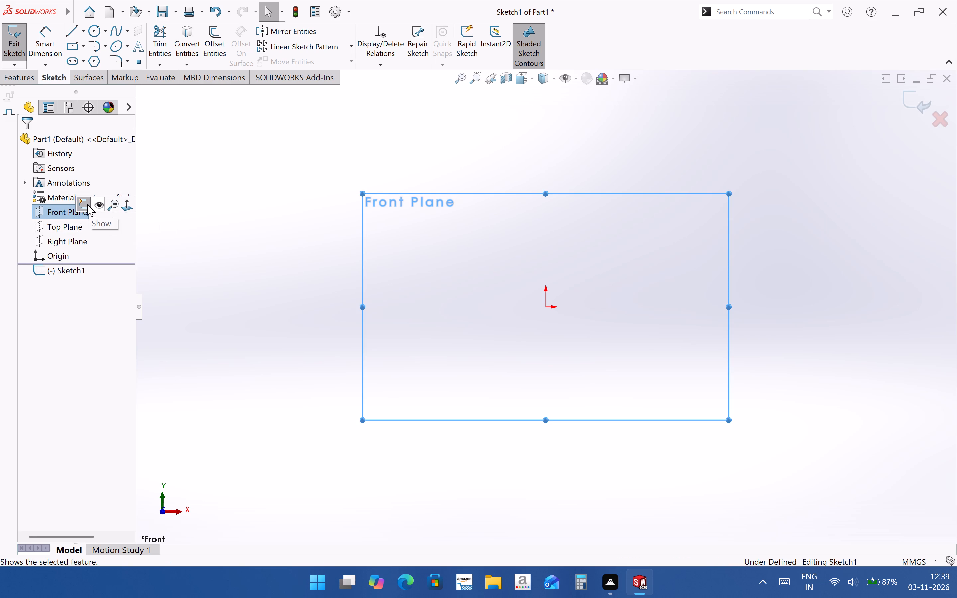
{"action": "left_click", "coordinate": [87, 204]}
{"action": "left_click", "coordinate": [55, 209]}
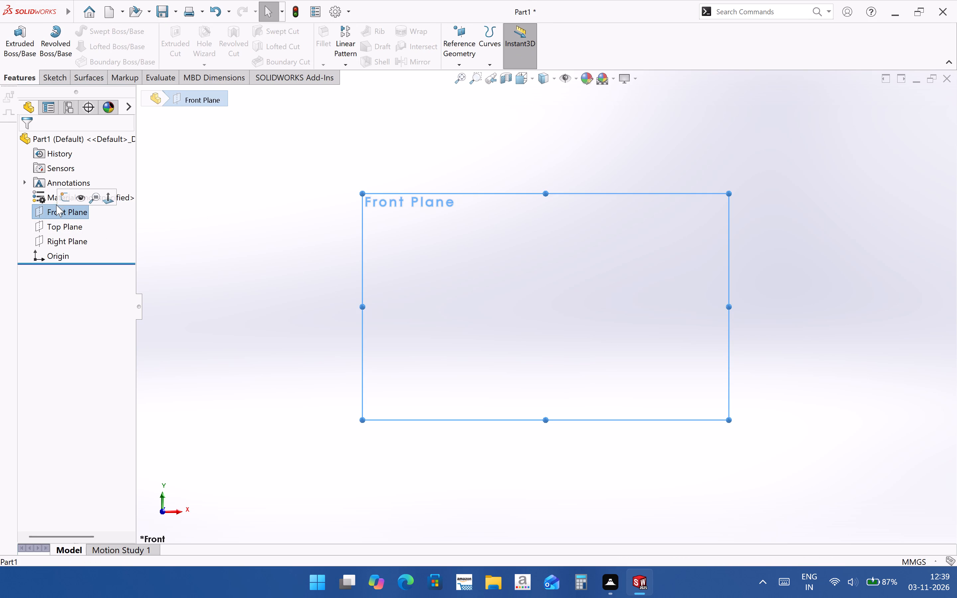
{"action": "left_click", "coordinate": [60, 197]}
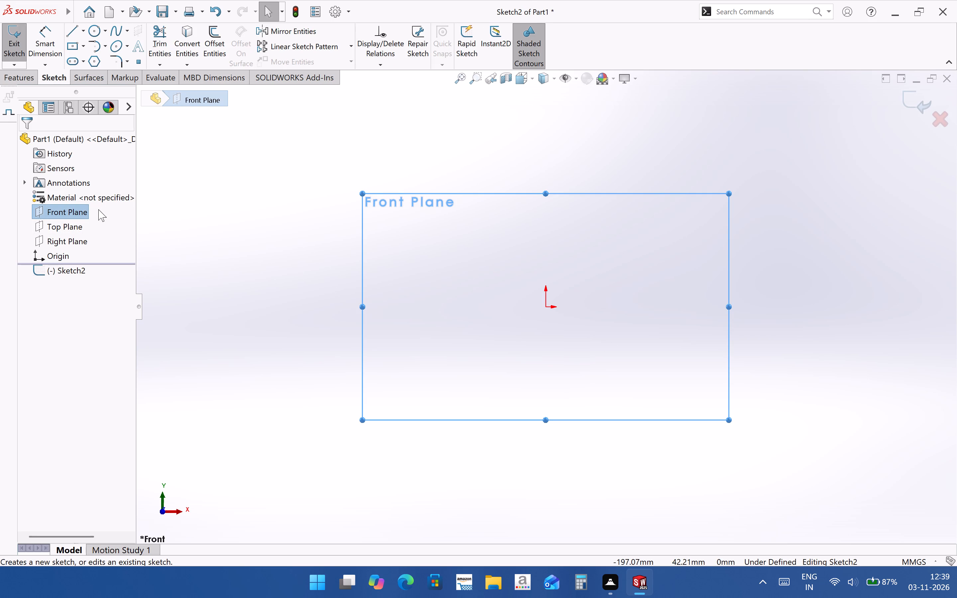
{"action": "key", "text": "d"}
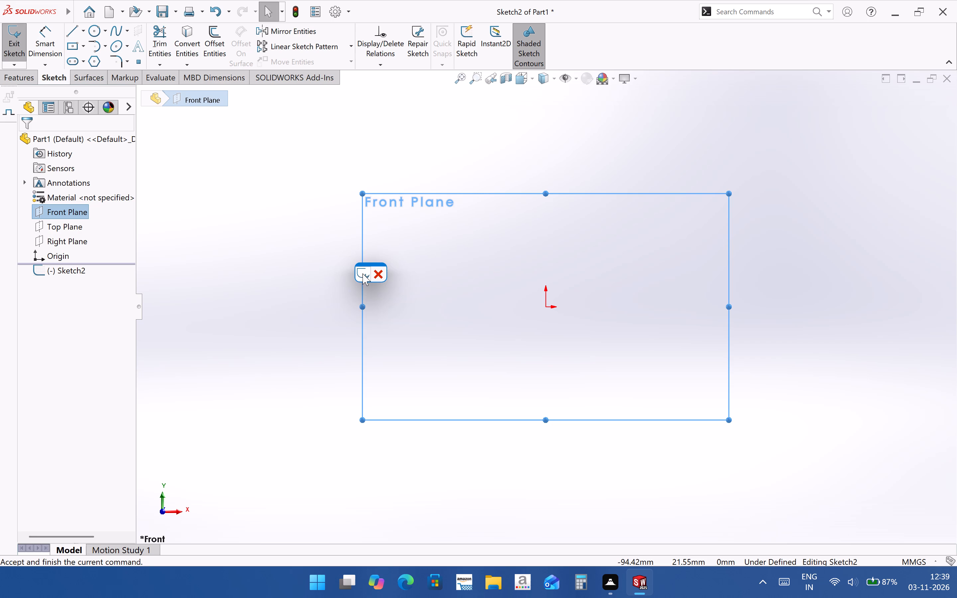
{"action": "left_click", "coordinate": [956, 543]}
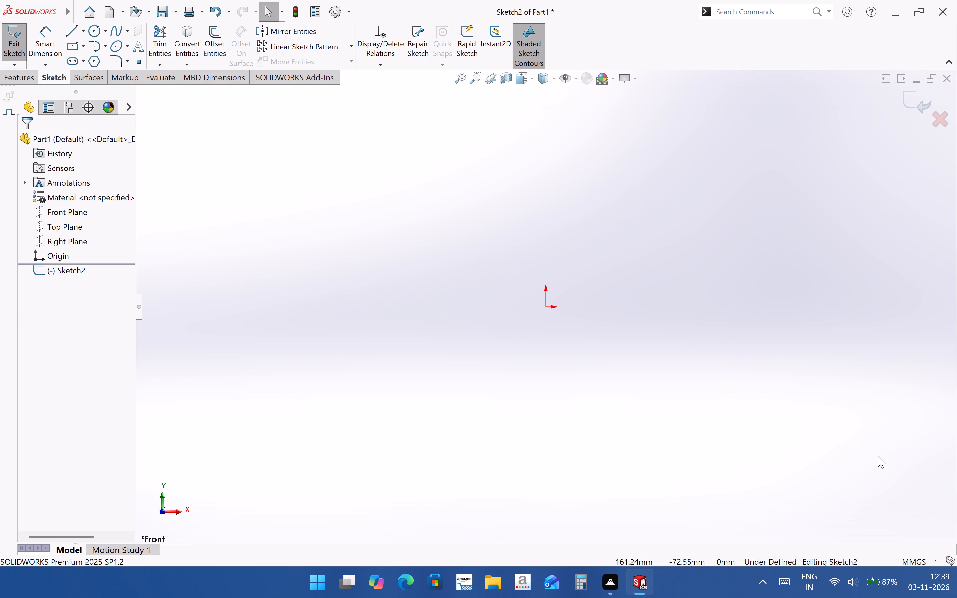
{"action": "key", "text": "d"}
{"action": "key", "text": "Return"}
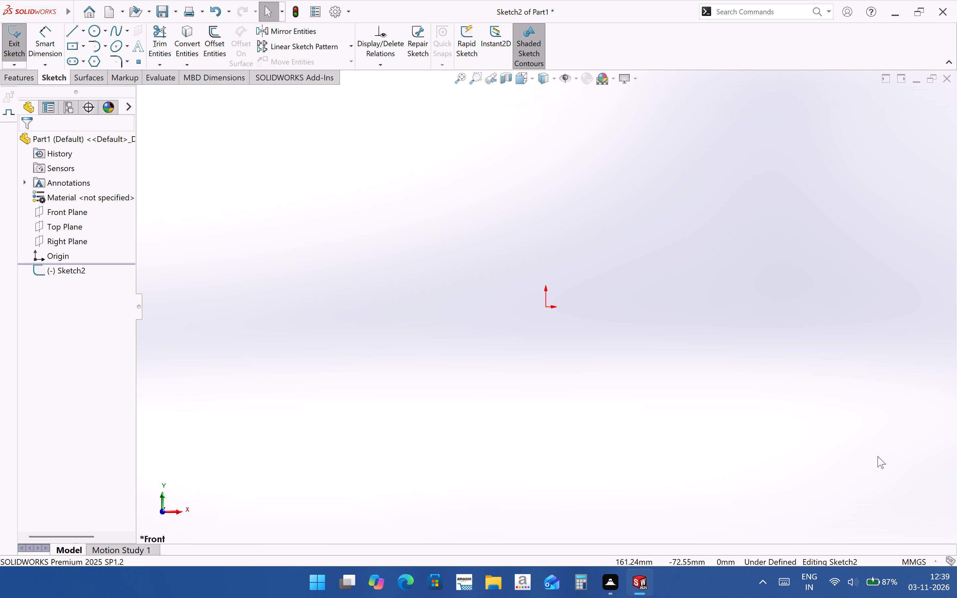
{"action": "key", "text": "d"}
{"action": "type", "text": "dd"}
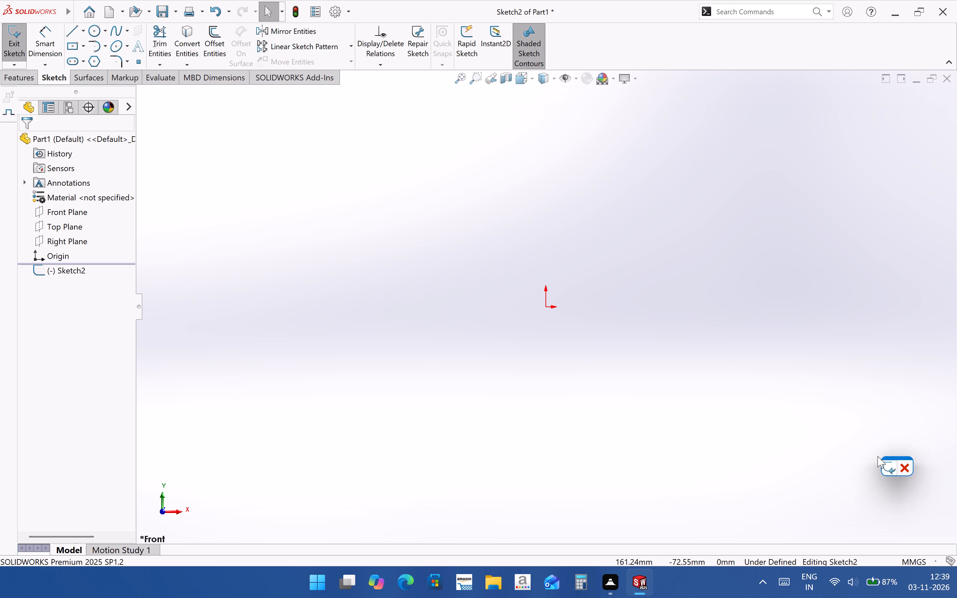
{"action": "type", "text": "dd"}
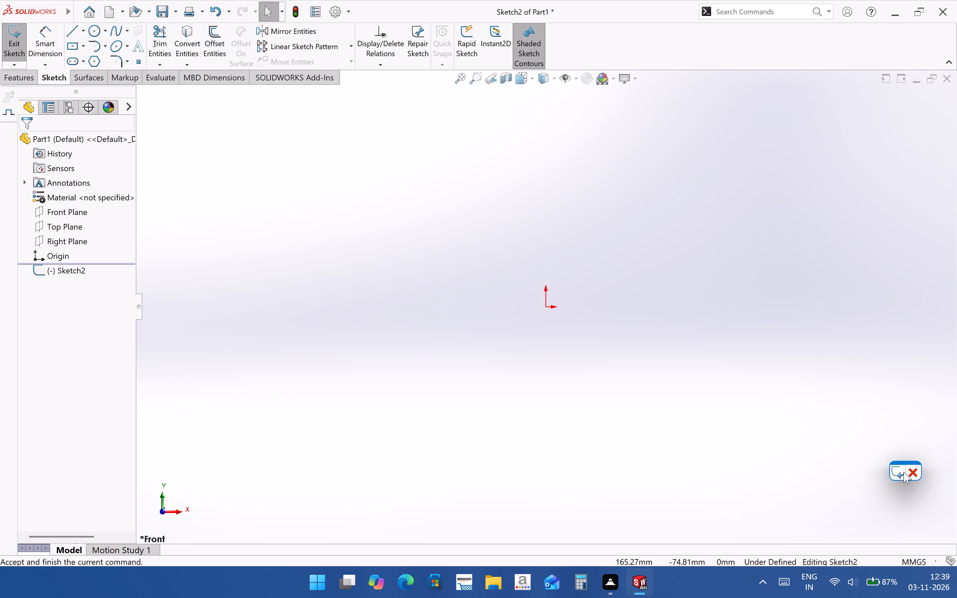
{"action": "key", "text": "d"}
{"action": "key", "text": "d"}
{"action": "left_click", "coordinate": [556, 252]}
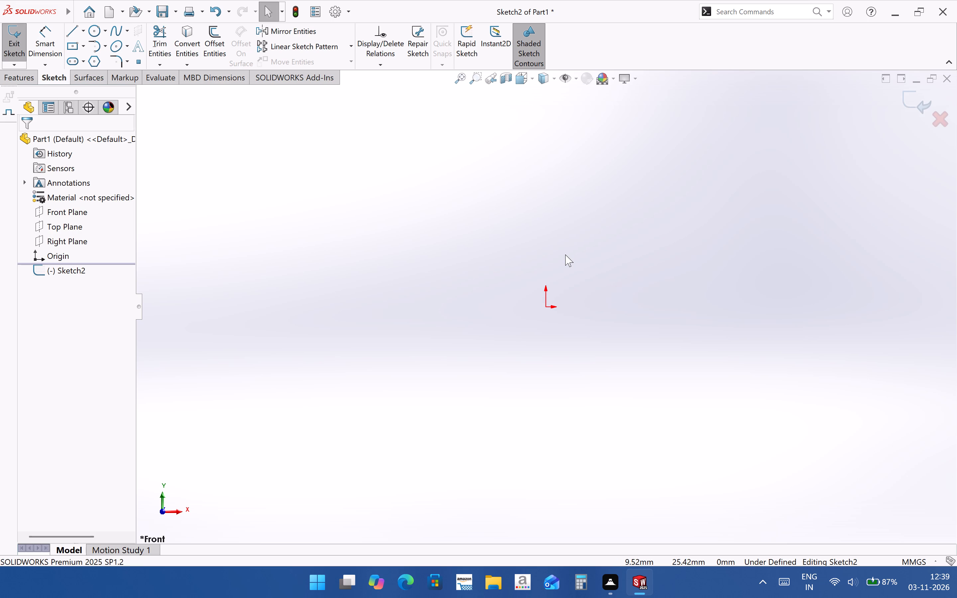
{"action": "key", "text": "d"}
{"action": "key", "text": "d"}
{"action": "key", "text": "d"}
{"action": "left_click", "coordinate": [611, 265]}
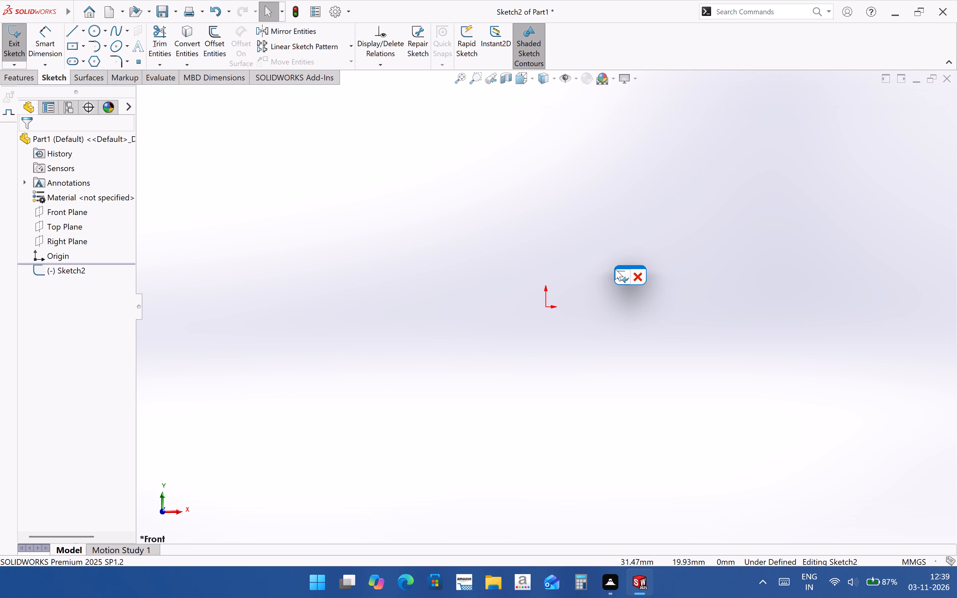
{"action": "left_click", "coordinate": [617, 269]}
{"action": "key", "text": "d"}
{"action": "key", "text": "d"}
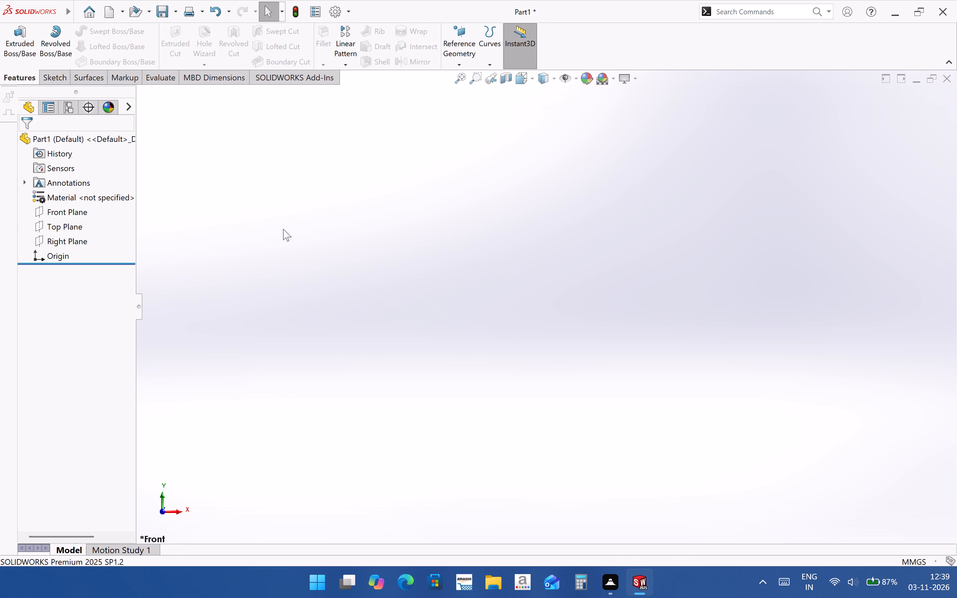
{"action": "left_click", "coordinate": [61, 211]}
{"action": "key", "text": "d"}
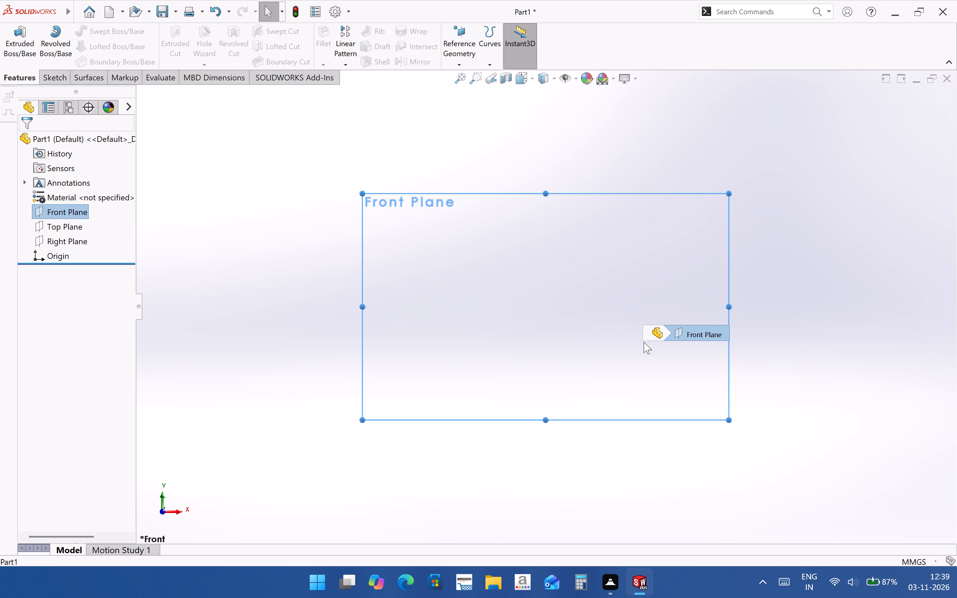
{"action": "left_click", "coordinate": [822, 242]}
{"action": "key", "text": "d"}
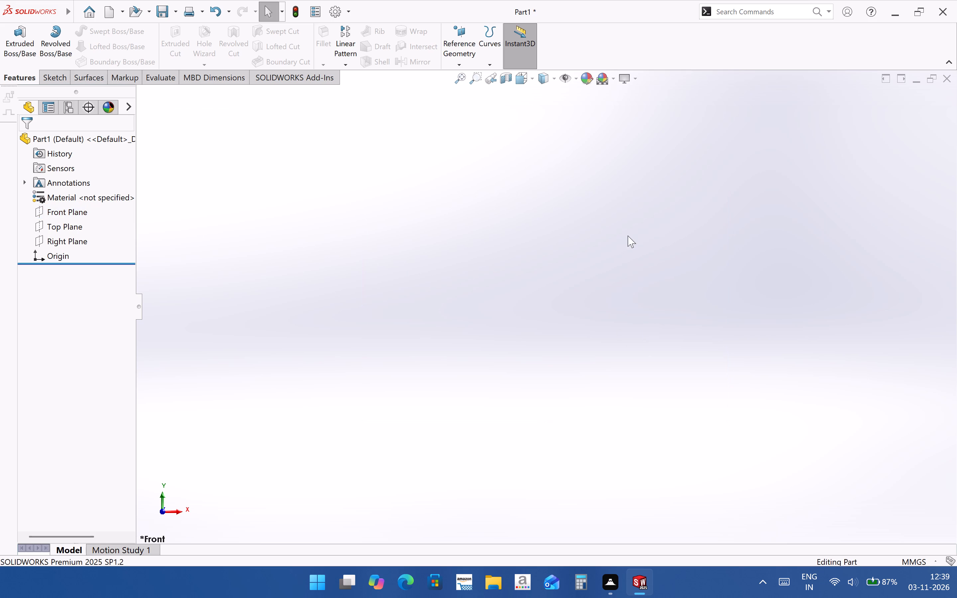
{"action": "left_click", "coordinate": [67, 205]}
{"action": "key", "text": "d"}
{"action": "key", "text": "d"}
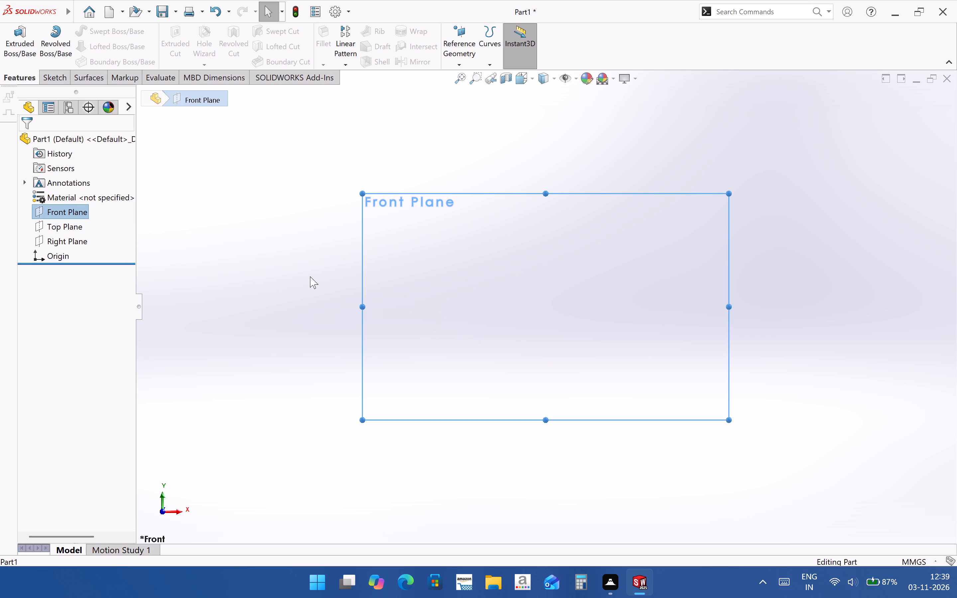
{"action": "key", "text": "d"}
Start a new sketch on the Front Plane.
{"action": "left_click", "coordinate": [75, 211]}
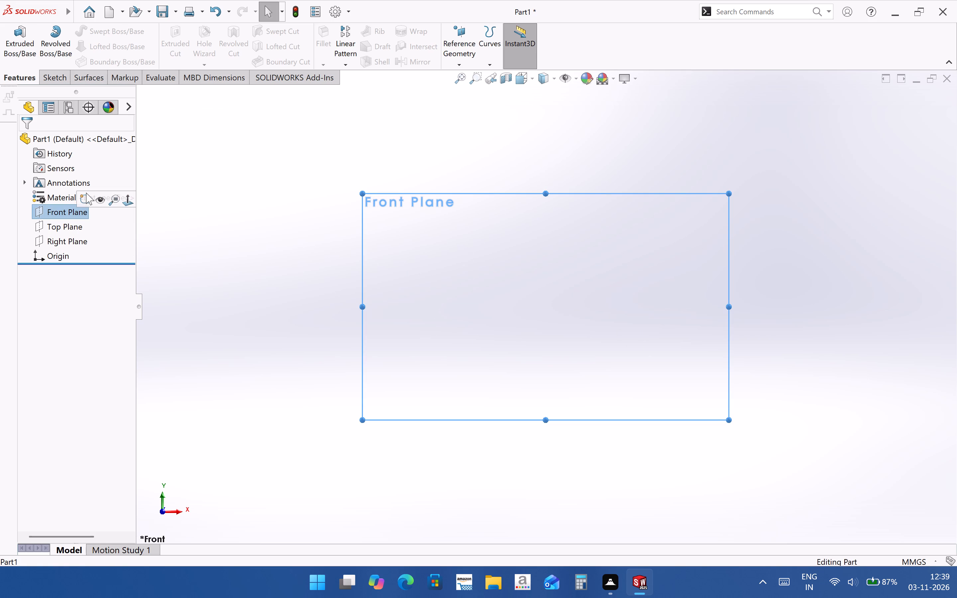
{"action": "left_click", "coordinate": [86, 193]}
{"action": "key", "text": "d"}
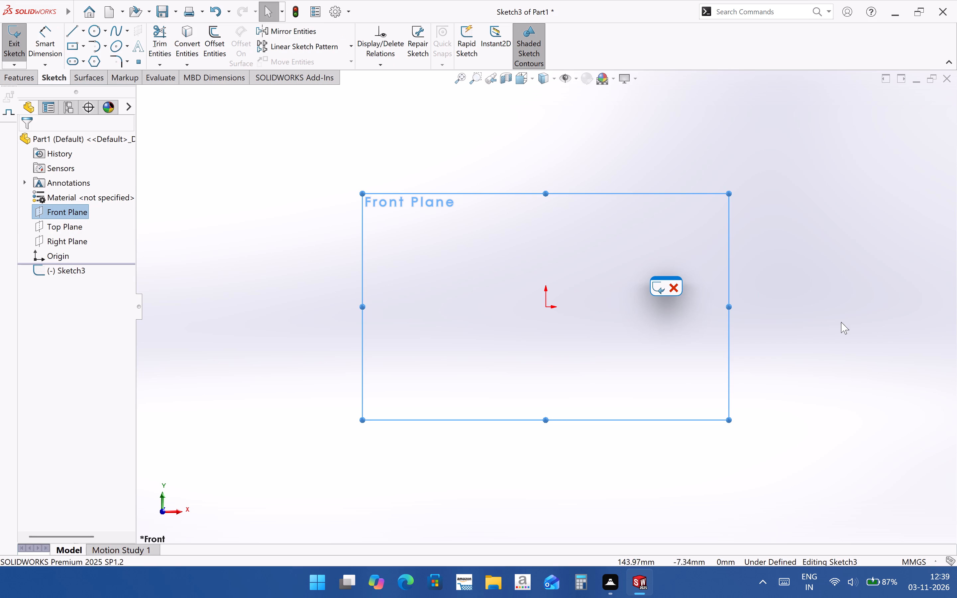
{"action": "key", "text": "Escape"}
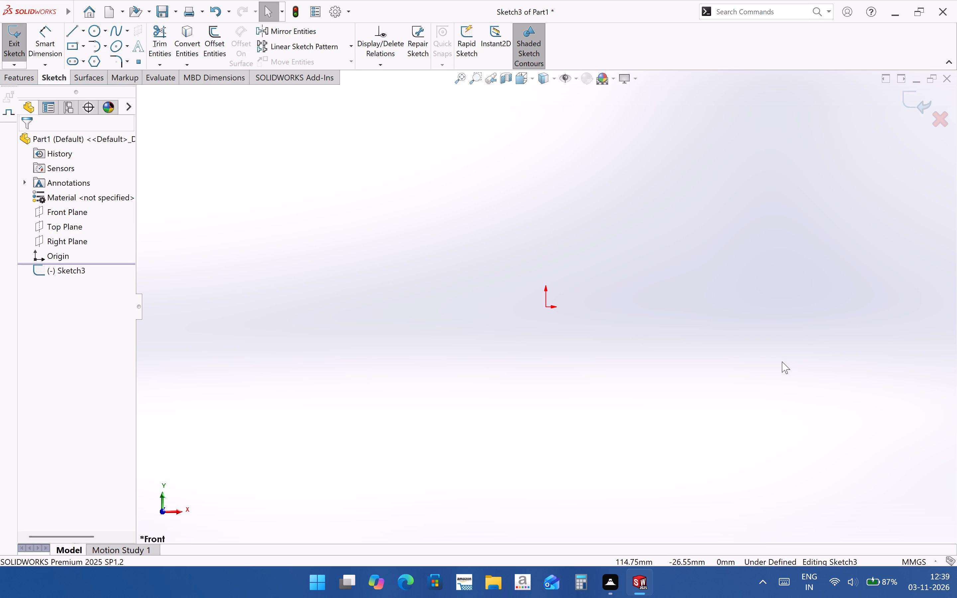
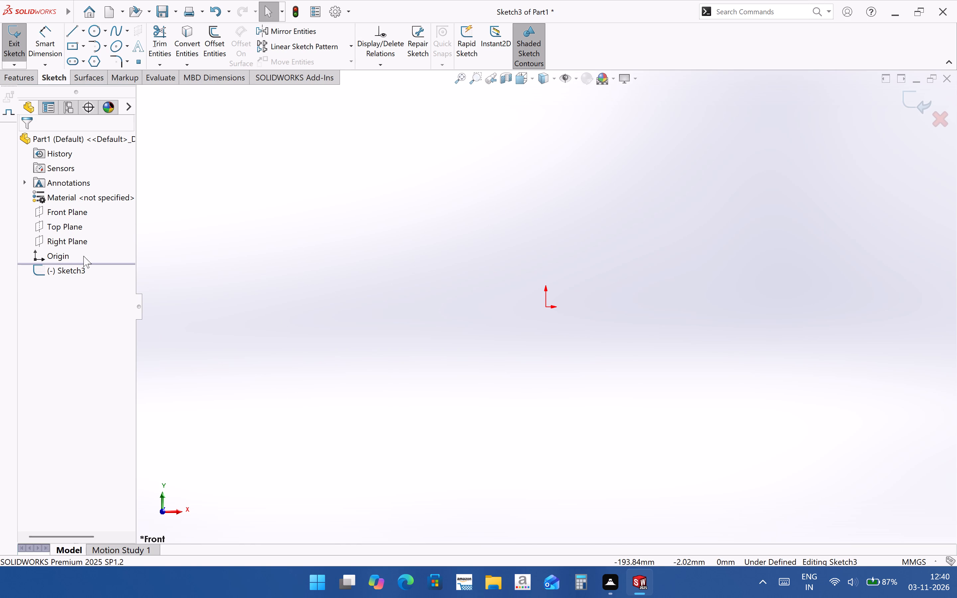
Exit the empty sketch and start a fresh sketch on the Front Plane.
{"action": "left_click", "coordinate": [80, 213]}
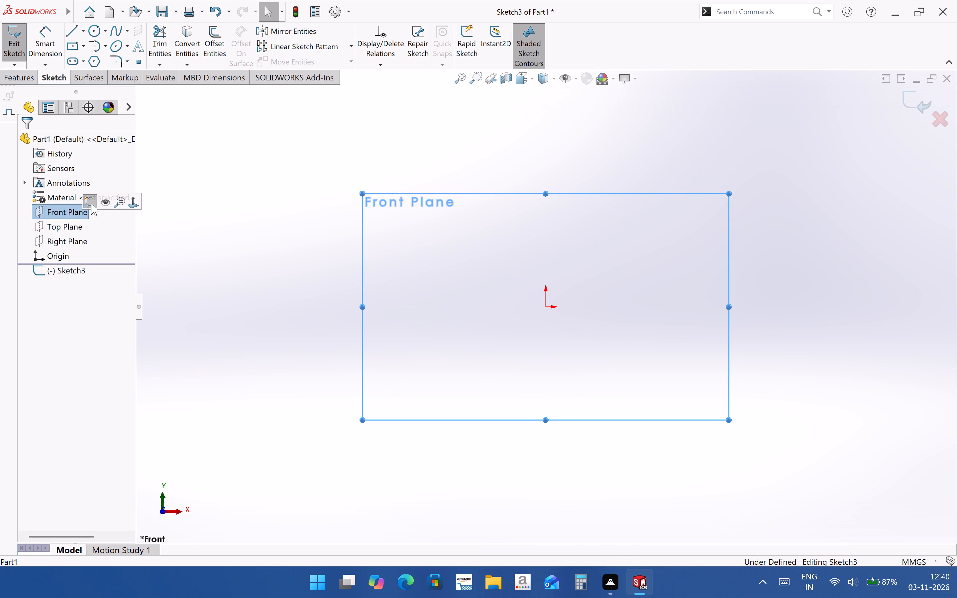
{"action": "left_click", "coordinate": [91, 203]}
{"action": "left_click", "coordinate": [55, 212]}
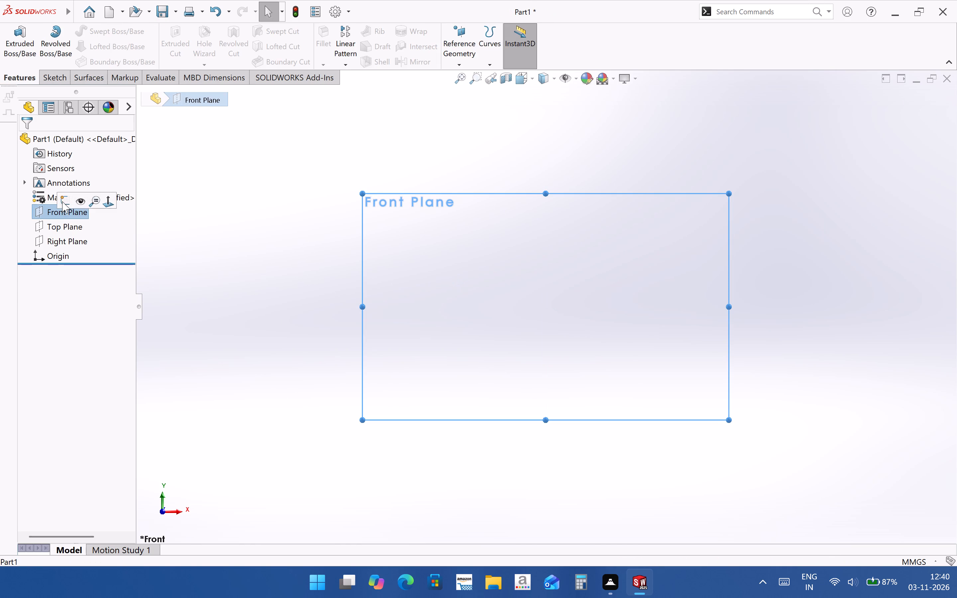
{"action": "left_click", "coordinate": [63, 201]}
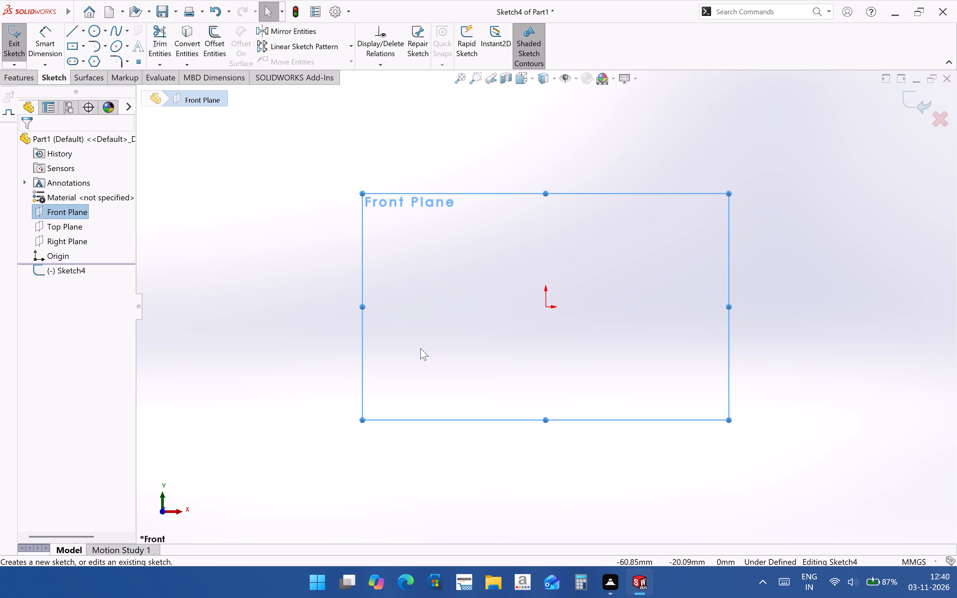
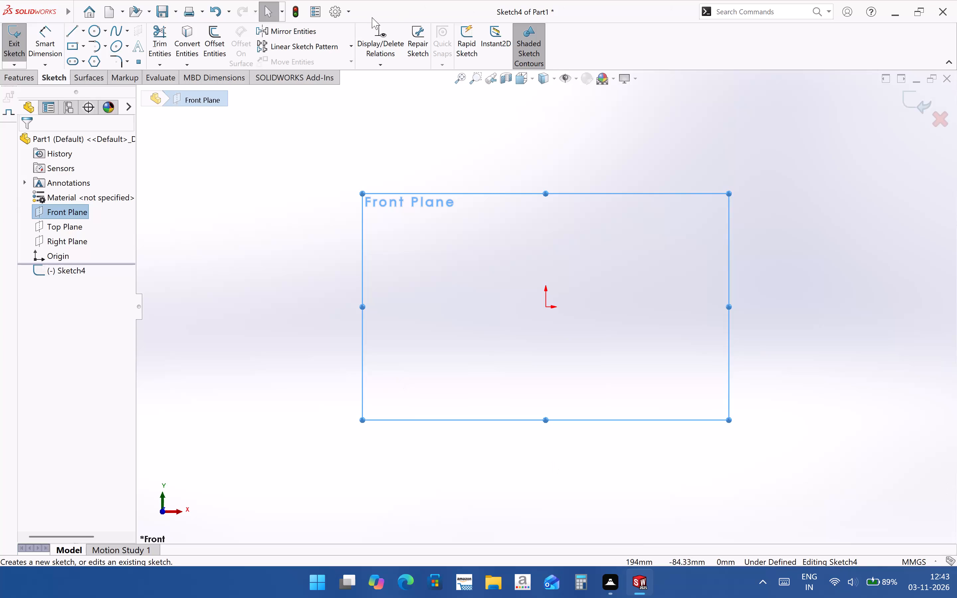
Sketch a circle centred on the origin and dimension its diameter to 25 mm.
{"action": "left_click", "coordinate": [956, 309]}
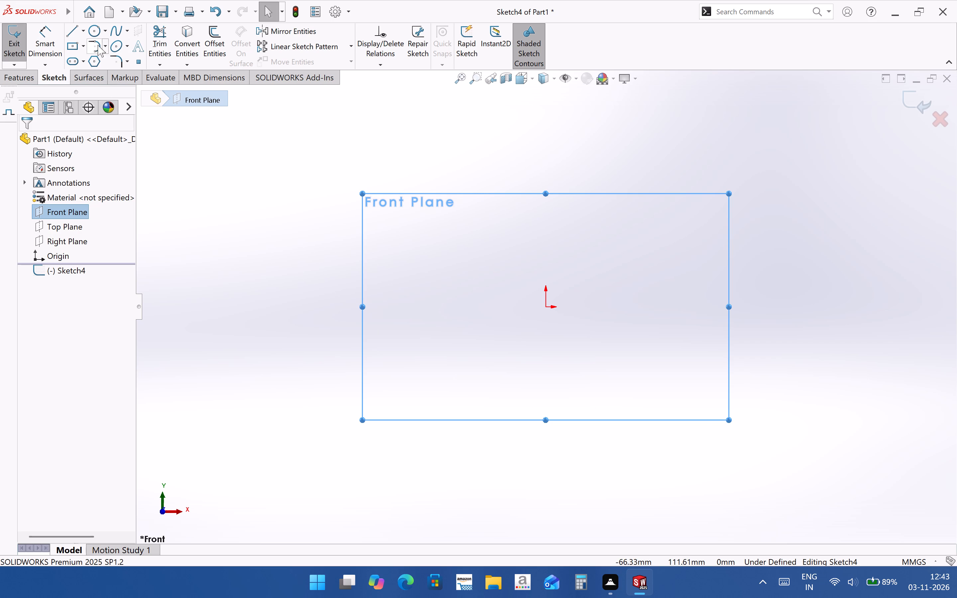
{"action": "left_click", "coordinate": [95, 36]}
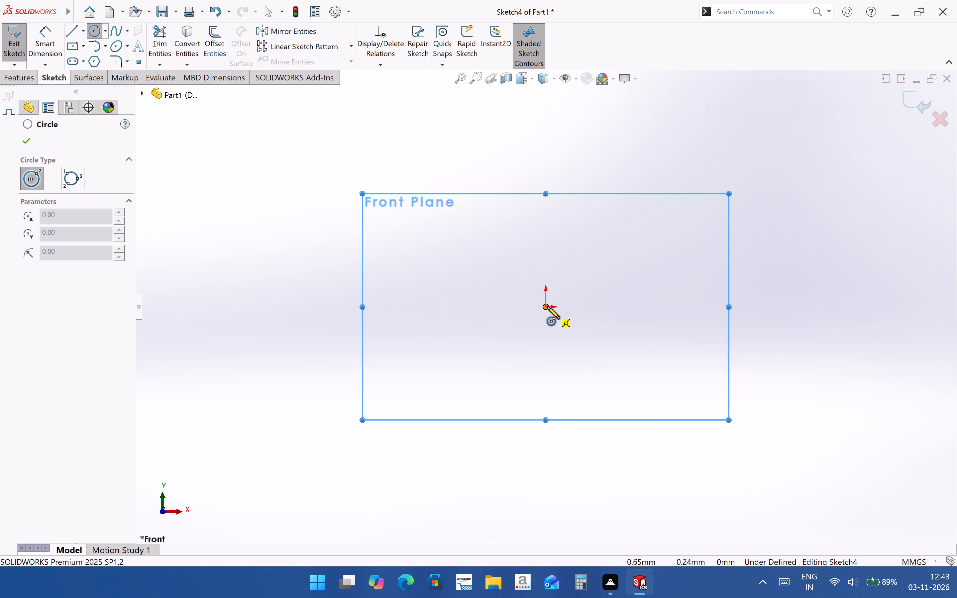
{"action": "left_click", "coordinate": [546, 306]}
{"action": "left_click", "coordinate": [560, 274]}
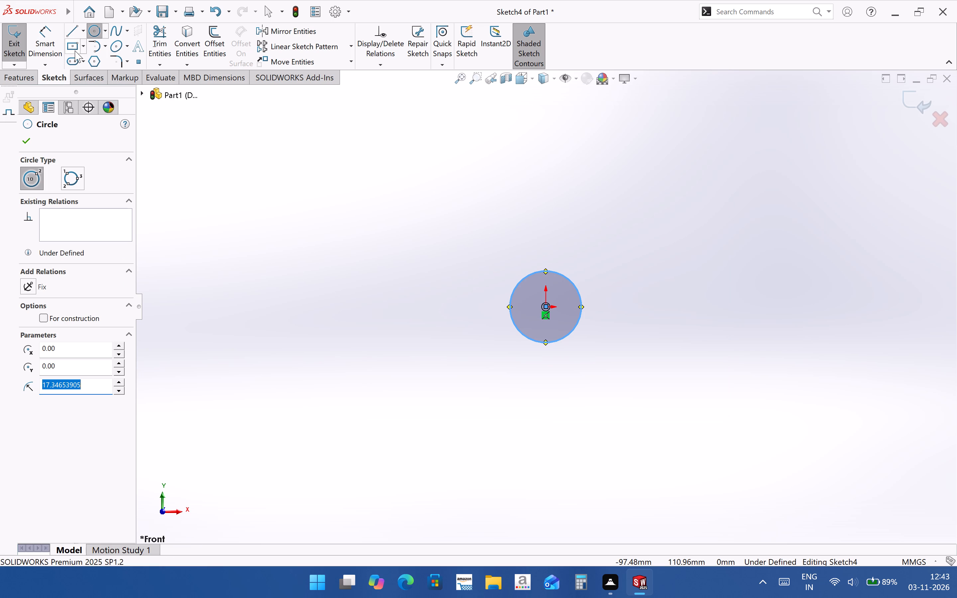
{"action": "left_click", "coordinate": [53, 41]}
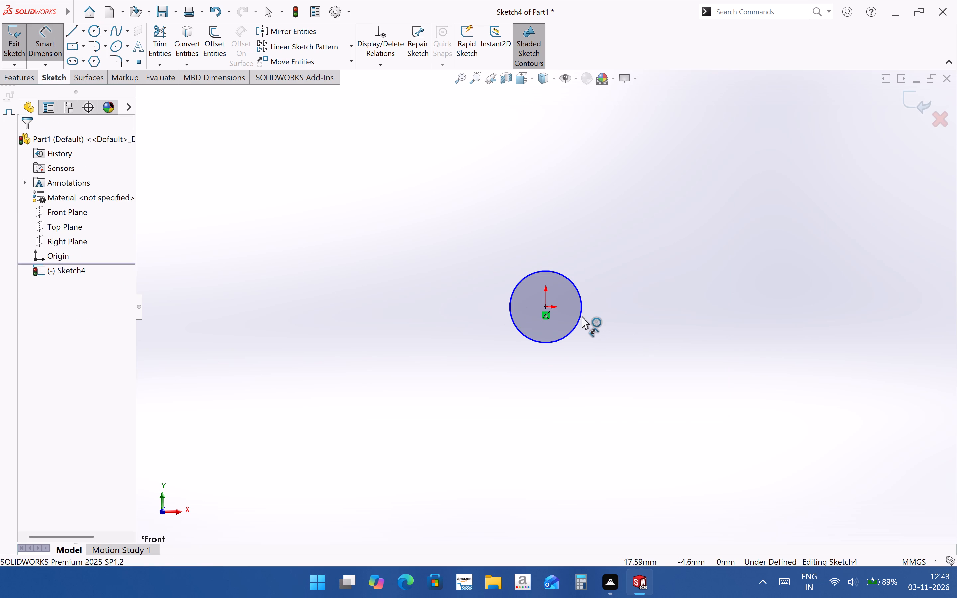
{"action": "left_click", "coordinate": [582, 316]}
{"action": "left_click", "coordinate": [596, 315]}
{"action": "type", "text": "25"}
{"action": "key", "text": "Return"}
Draw a horizontal centerline about 139 mm long through the origin, extending past both sides of the circle.
{"action": "scroll", "coordinate": [565, 276], "scroll_direction": "down", "scroll_amount": 2}
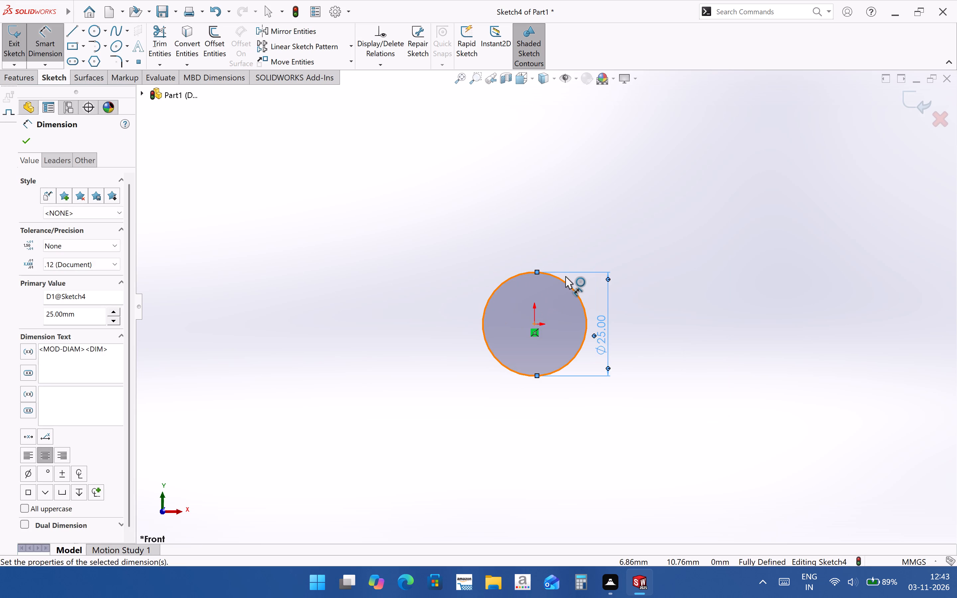
{"action": "scroll", "coordinate": [565, 276], "scroll_direction": "down", "scroll_amount": 1}
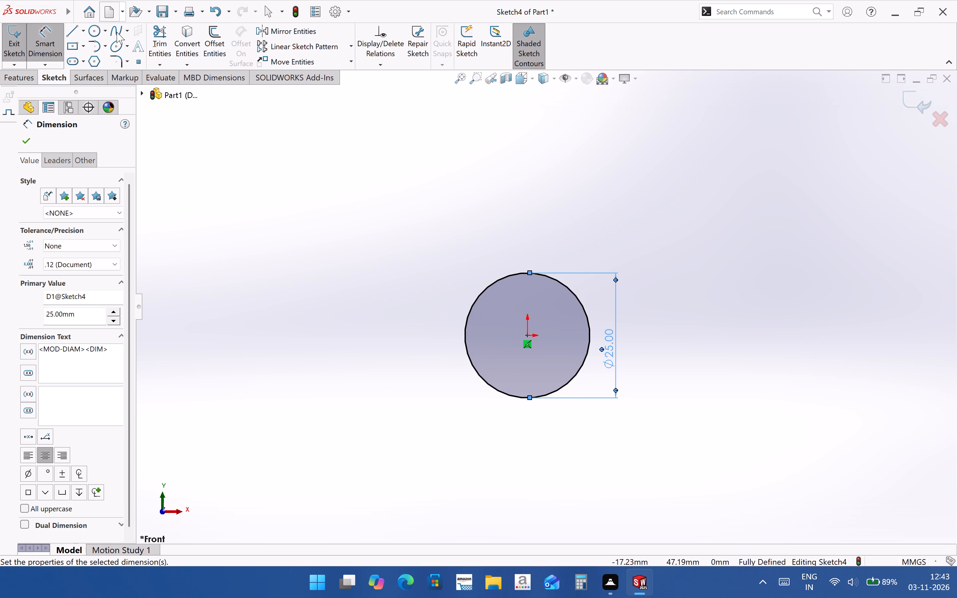
{"action": "left_click", "coordinate": [84, 32]}
{"action": "left_click", "coordinate": [98, 63]}
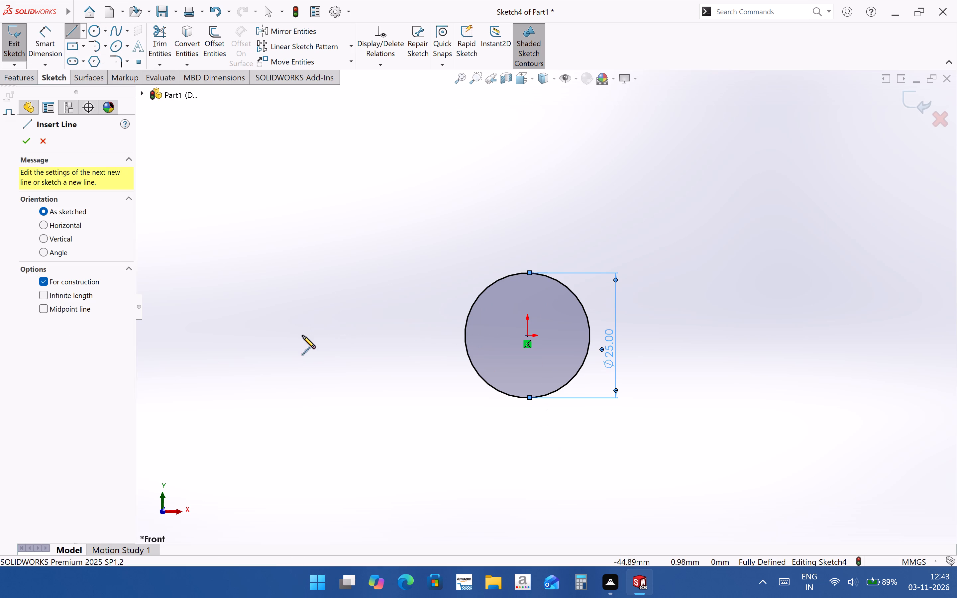
{"action": "left_click", "coordinate": [172, 337]}
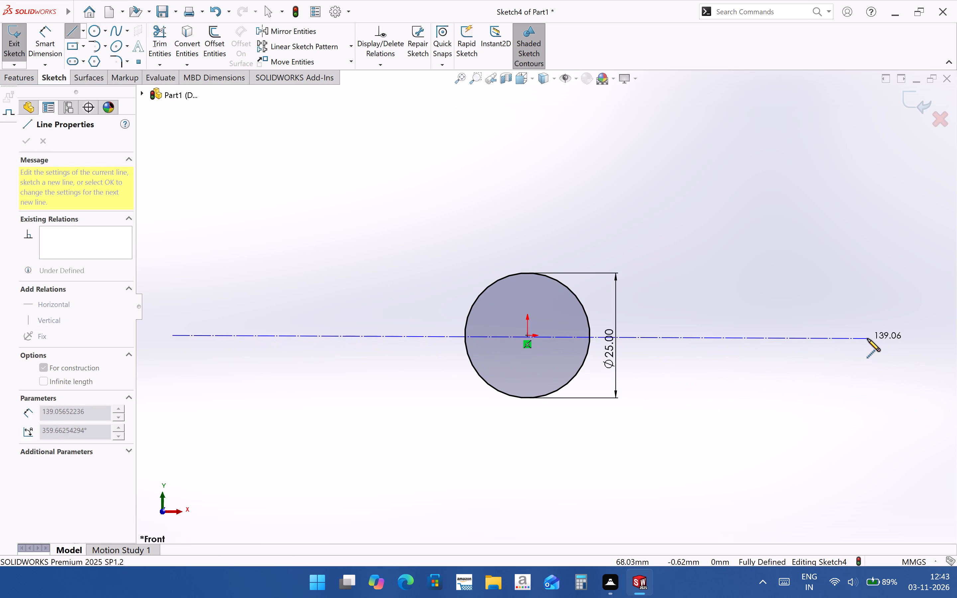
{"action": "left_click", "coordinate": [866, 336]}
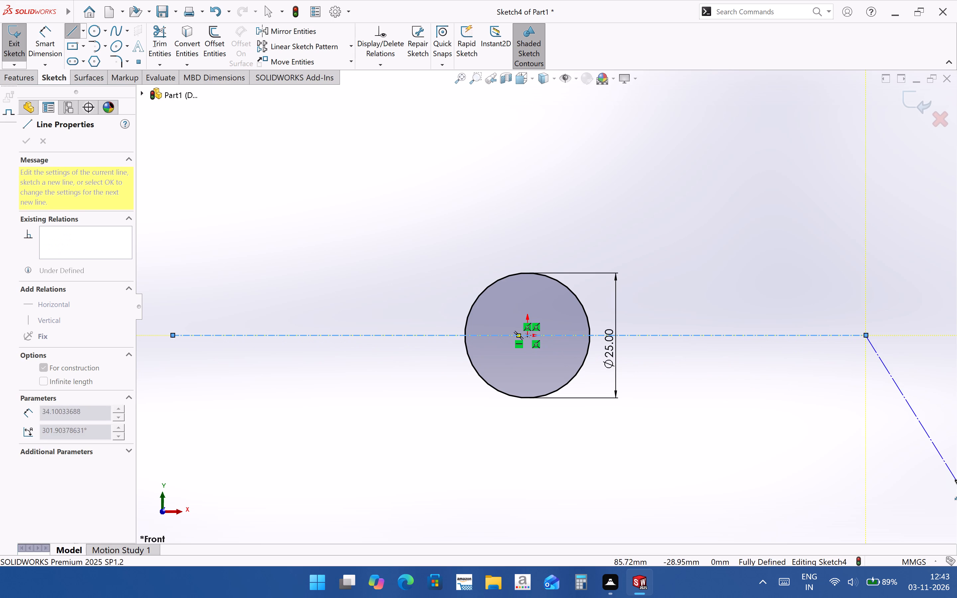
{"action": "key", "text": "Escape"}
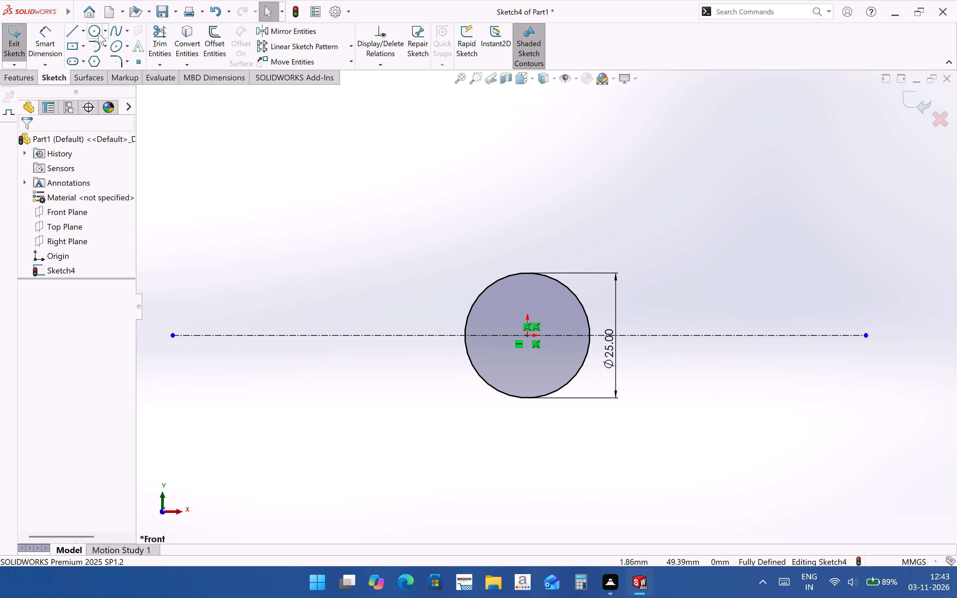
Draw a centerline about 83 mm long from above to below the circle through its centre, and make it vertical.
{"action": "left_click", "coordinate": [87, 34]}
{"action": "left_click", "coordinate": [85, 34]}
{"action": "left_click", "coordinate": [92, 62]}
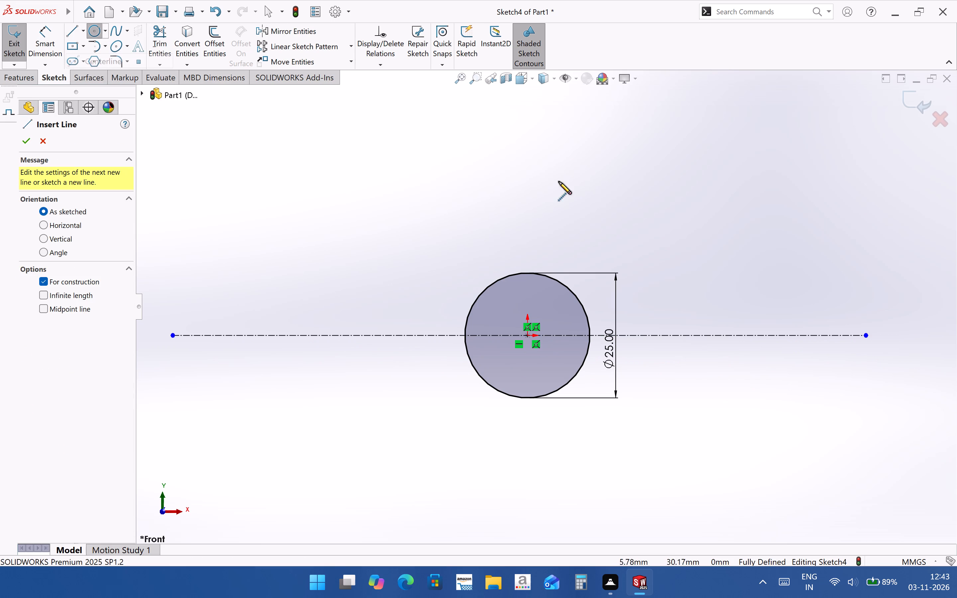
{"action": "left_click", "coordinate": [529, 111]}
{"action": "left_click", "coordinate": [525, 526]}
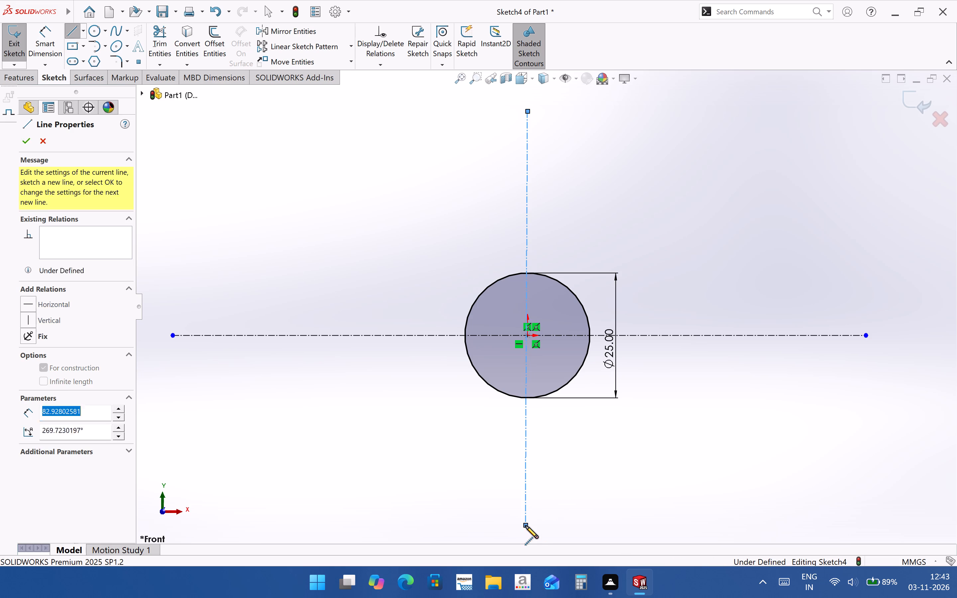
{"action": "key", "text": "Escape"}
{"action": "left_click", "coordinate": [525, 475]}
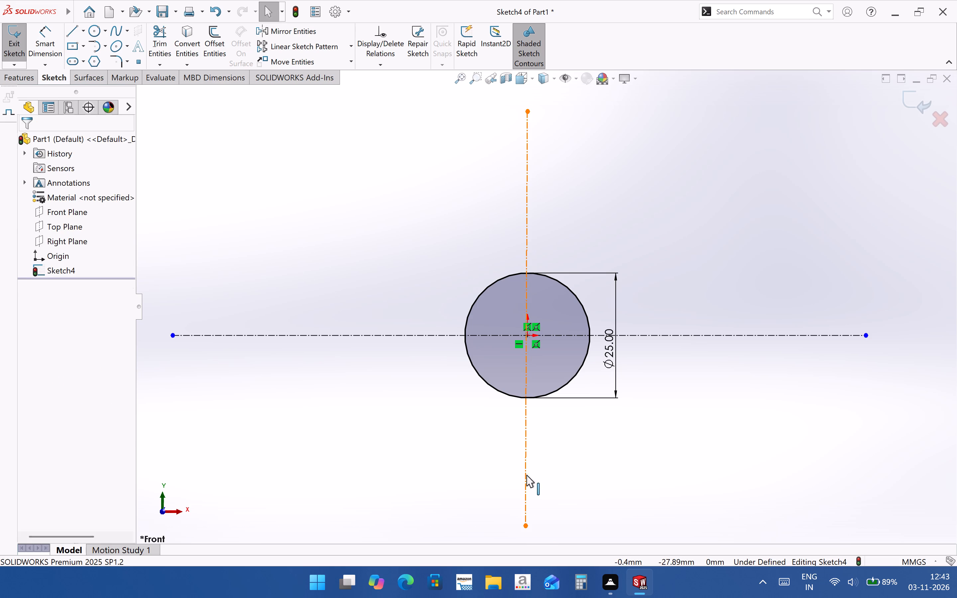
{"action": "left_click", "coordinate": [562, 439]}
{"action": "left_click", "coordinate": [377, 506]}
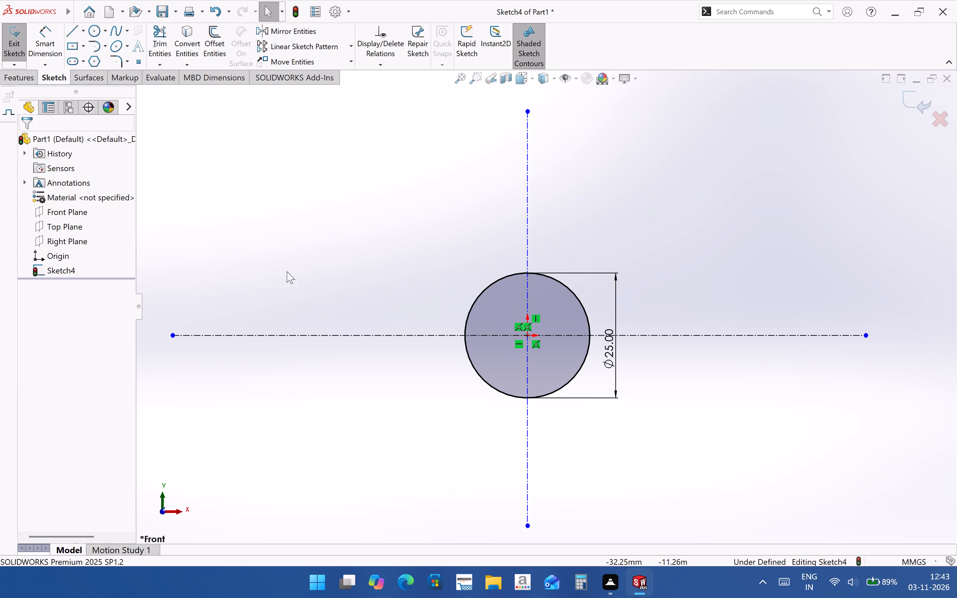
Sketch a vertical solid line about 25.8 mm long upward from the horizontal centerline, just left of the vertical centerline.
{"action": "scroll", "coordinate": [490, 269], "scroll_direction": "up", "scroll_amount": 2}
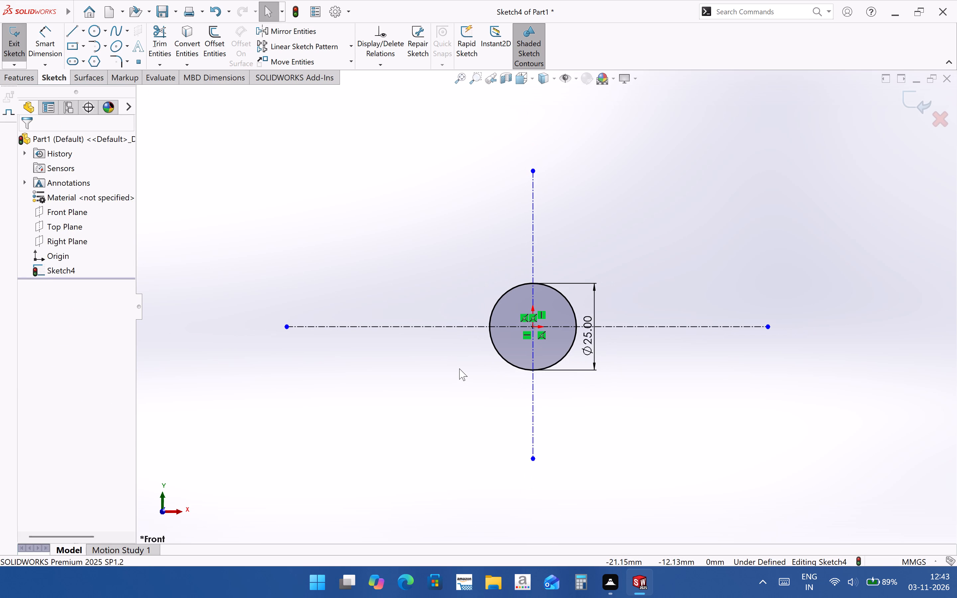
{"action": "scroll", "coordinate": [569, 327], "scroll_direction": "down", "scroll_amount": 2}
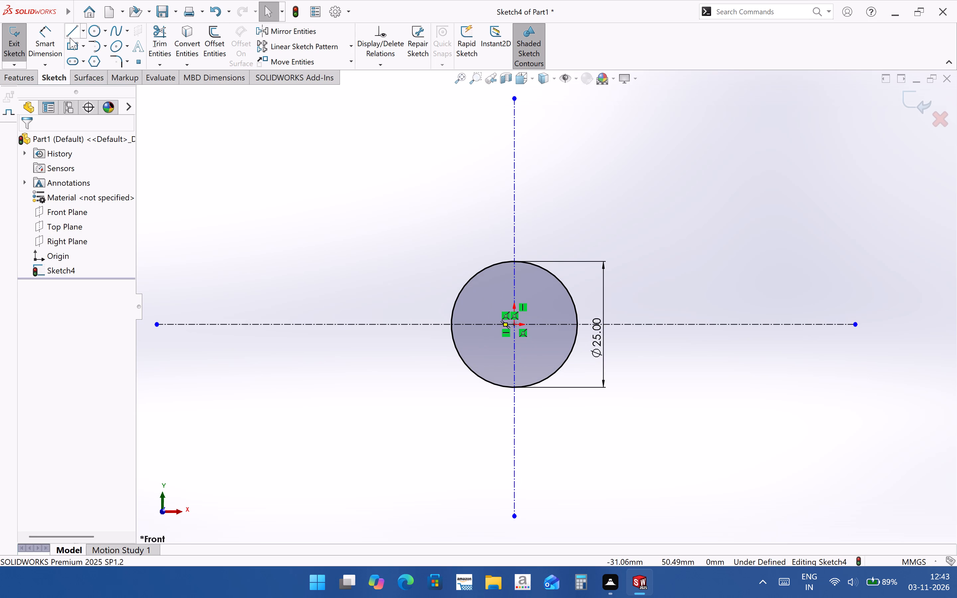
{"action": "left_click", "coordinate": [69, 35]}
{"action": "scroll", "coordinate": [565, 247], "scroll_direction": "down", "scroll_amount": 2}
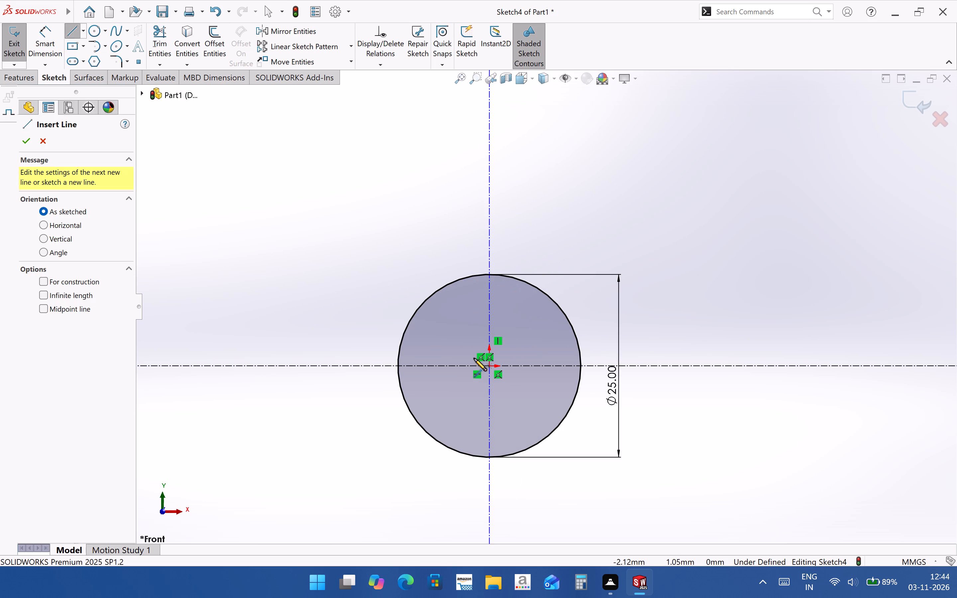
{"action": "left_click", "coordinate": [469, 367]}
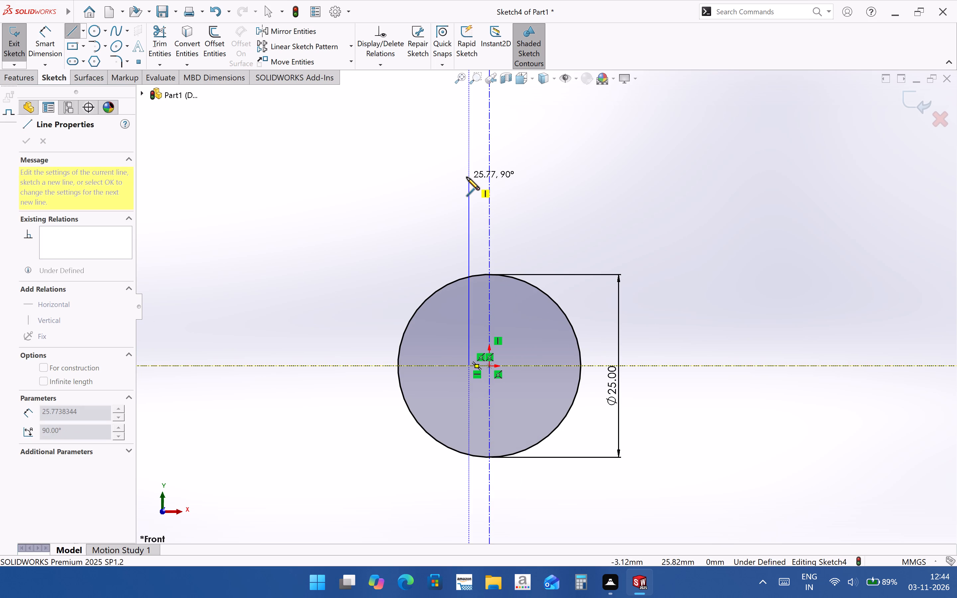
{"action": "left_click", "coordinate": [470, 177]}
{"action": "key", "text": "grave"}
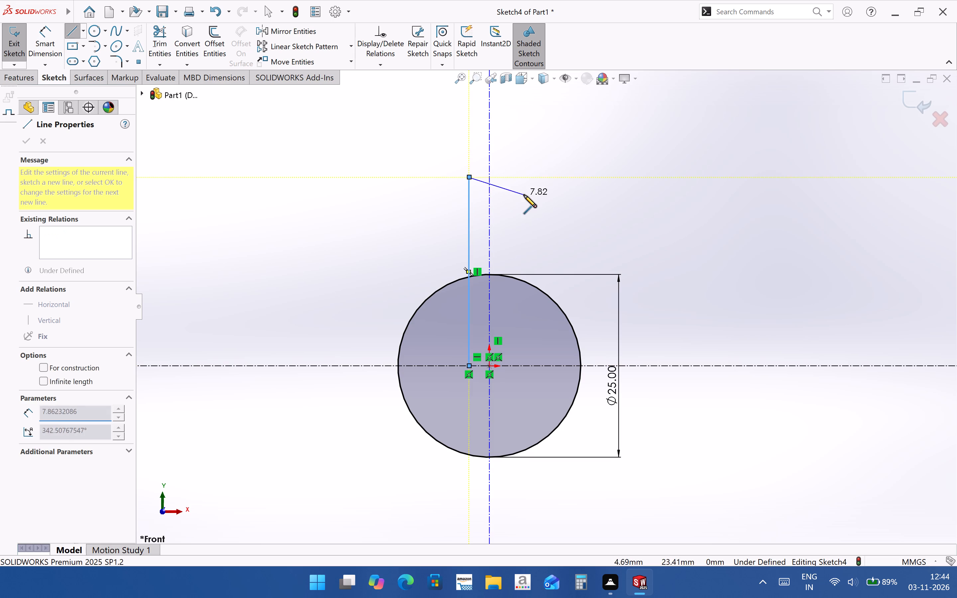
{"action": "key", "text": "Escape"}
Mirror the solid vertical line about the vertical centerline, keeping the original as a copy.
{"action": "left_click", "coordinate": [469, 220]}
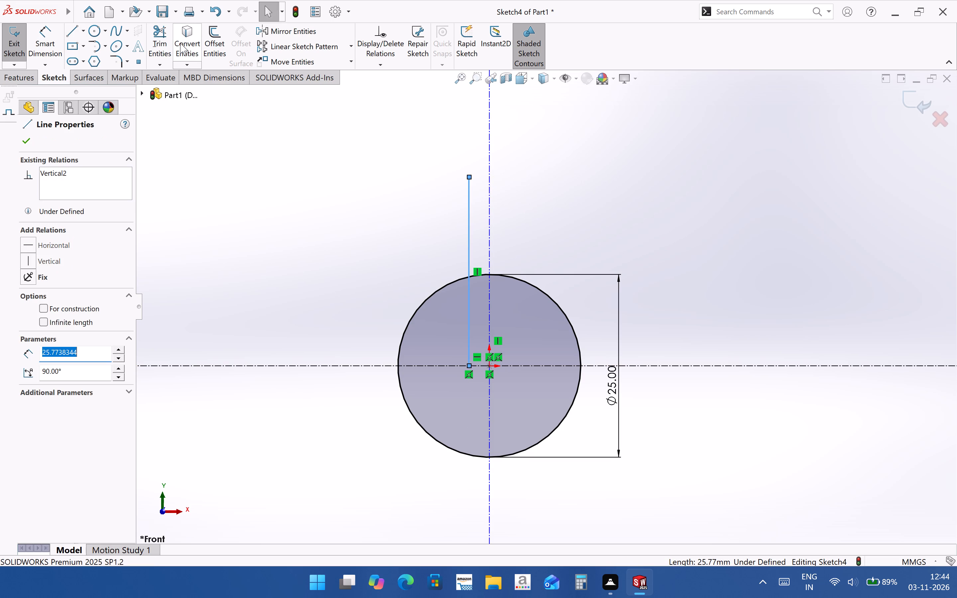
{"action": "left_click", "coordinate": [277, 30]}
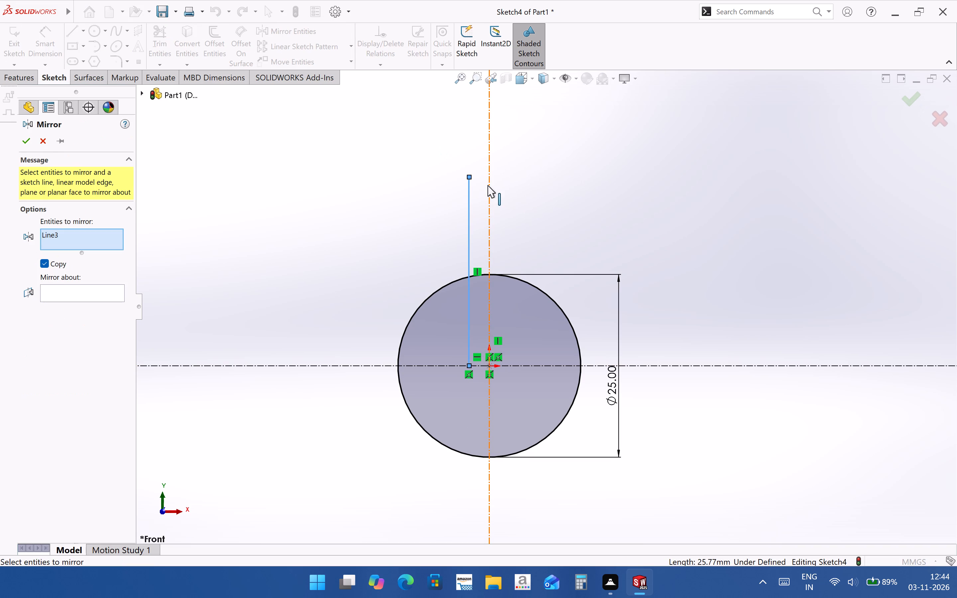
{"action": "left_click", "coordinate": [487, 185]}
{"action": "left_click", "coordinate": [72, 246]}
{"action": "key", "text": "Delete"}
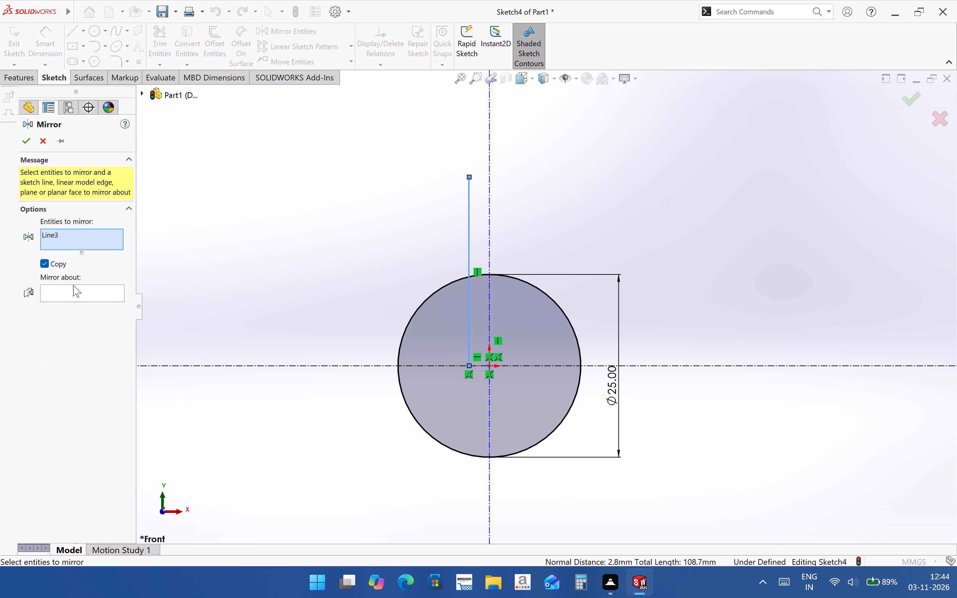
{"action": "left_click", "coordinate": [73, 285]}
{"action": "left_click", "coordinate": [490, 192]}
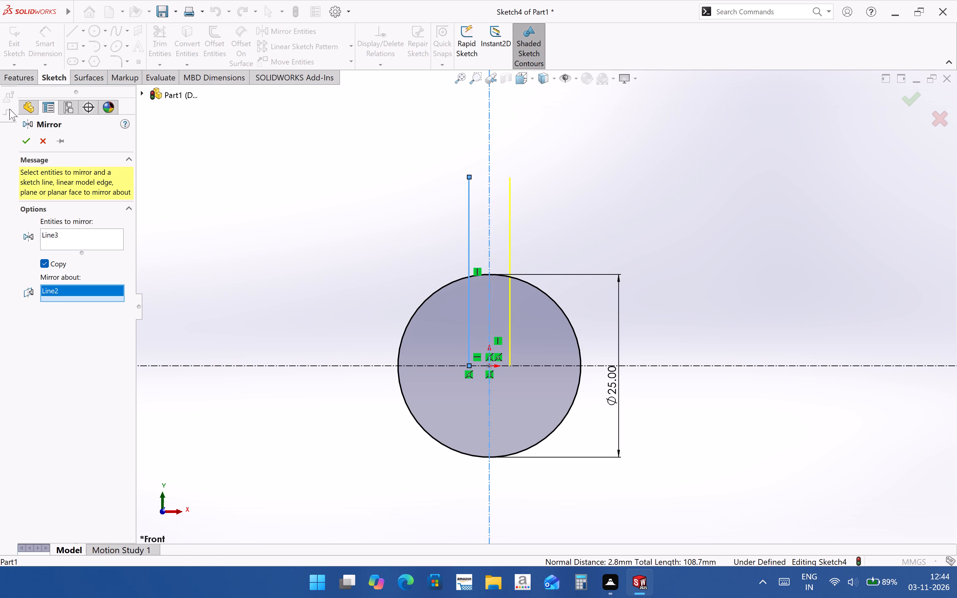
{"action": "left_click", "coordinate": [29, 143]}
{"action": "left_click", "coordinate": [633, 185]}
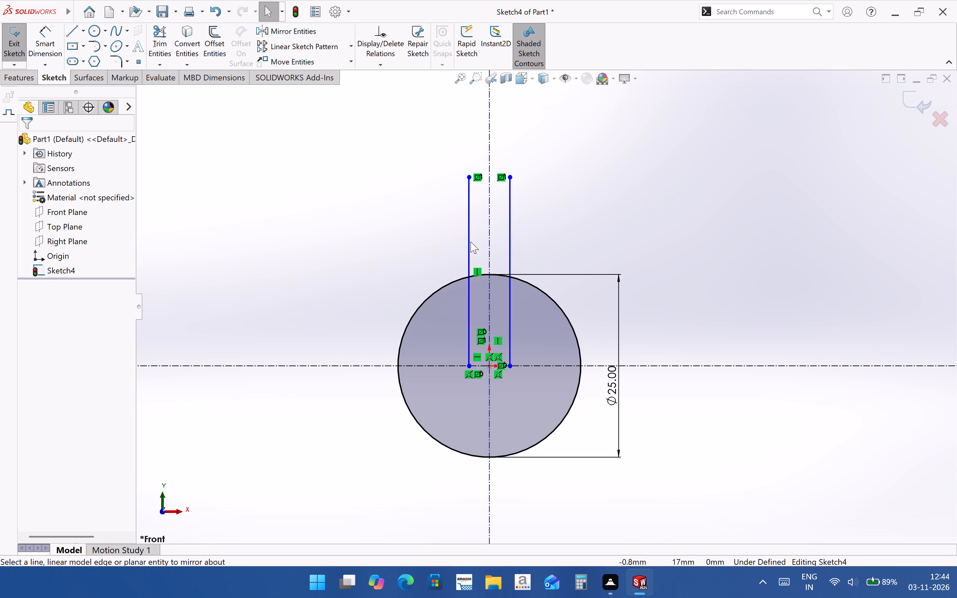
Dimension the spacing between the two solid vertical lines to 6 mm.
{"action": "scroll", "coordinate": [555, 355], "scroll_direction": "up", "scroll_amount": 1}
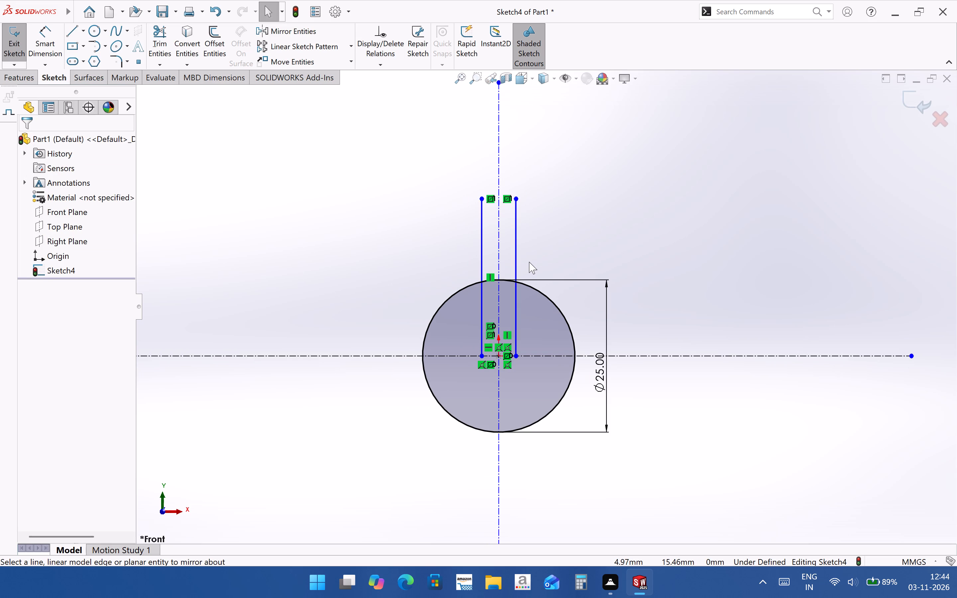
{"action": "left_click", "coordinate": [44, 43]}
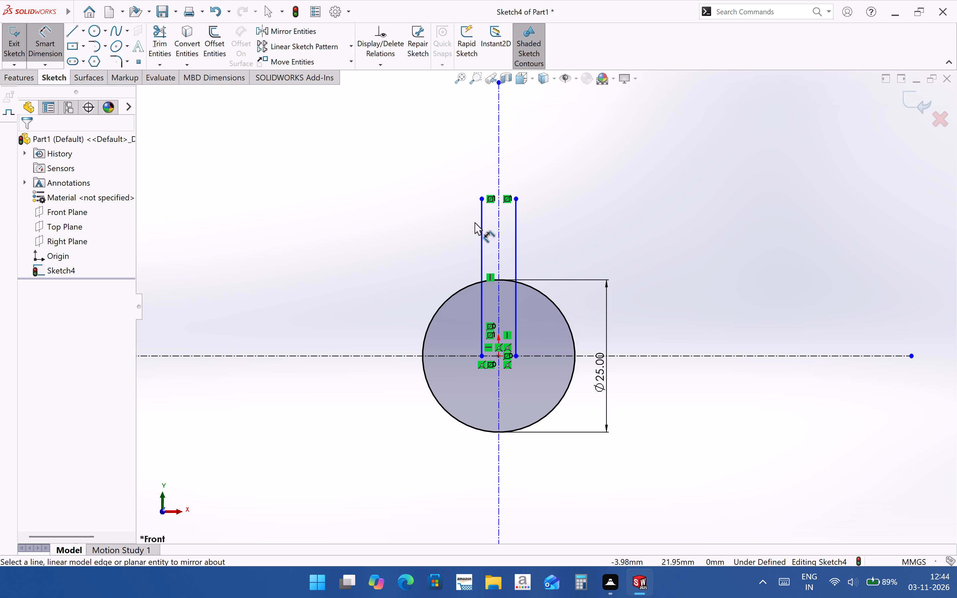
{"action": "left_click", "coordinate": [480, 224]}
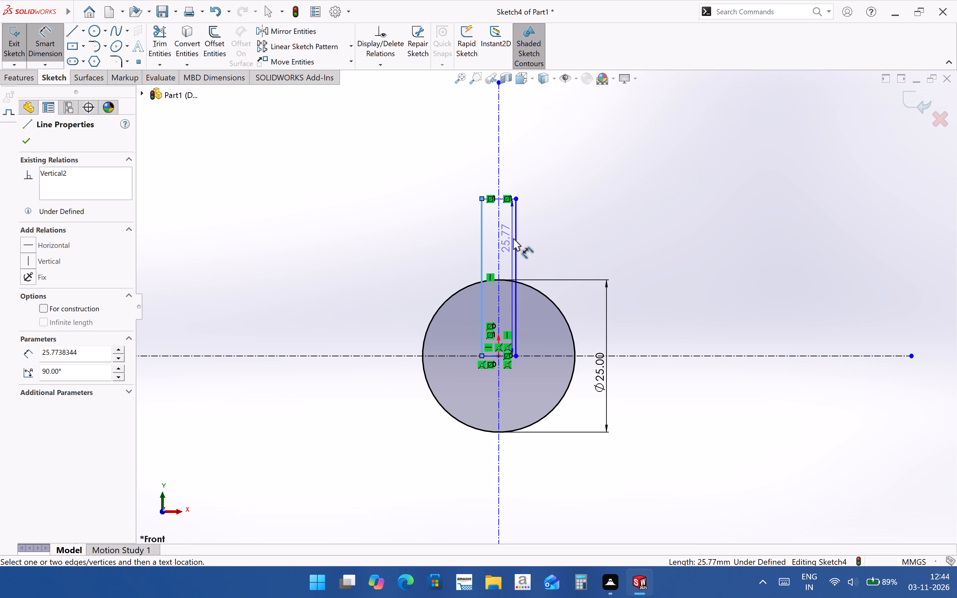
{"action": "left_click", "coordinate": [516, 238]}
{"action": "left_click", "coordinate": [552, 221]}
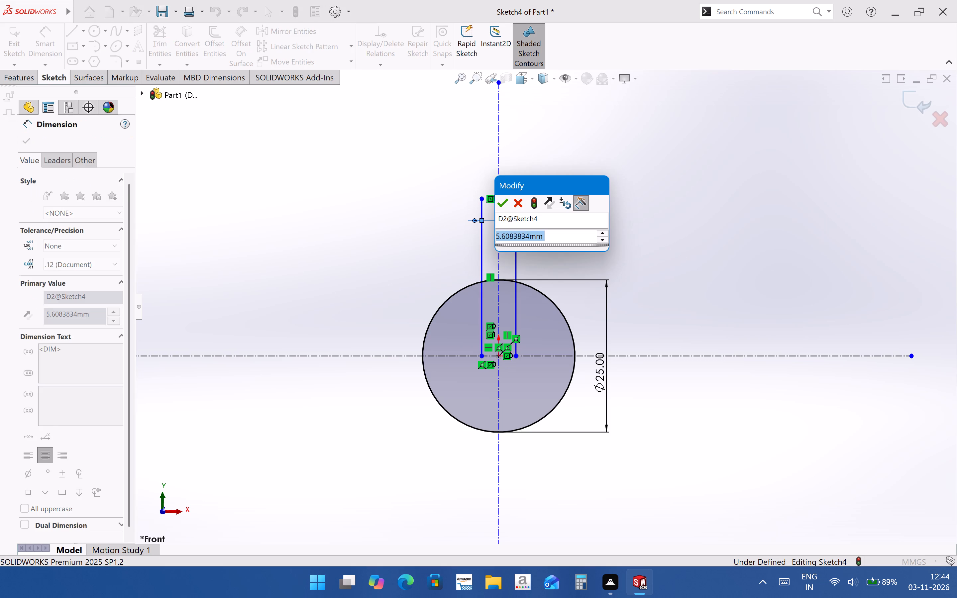
{"action": "key", "text": "6"}
{"action": "key", "text": "Return"}
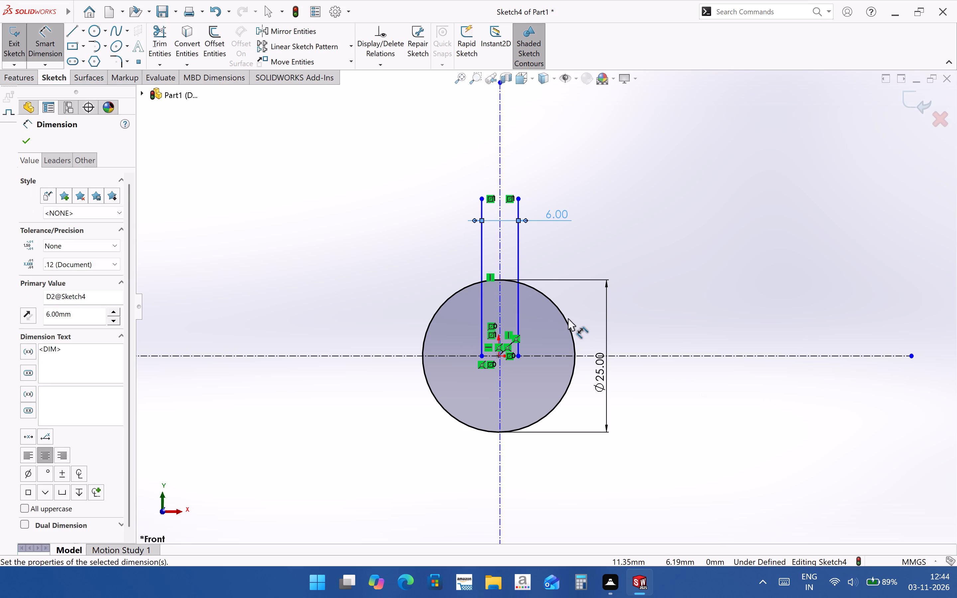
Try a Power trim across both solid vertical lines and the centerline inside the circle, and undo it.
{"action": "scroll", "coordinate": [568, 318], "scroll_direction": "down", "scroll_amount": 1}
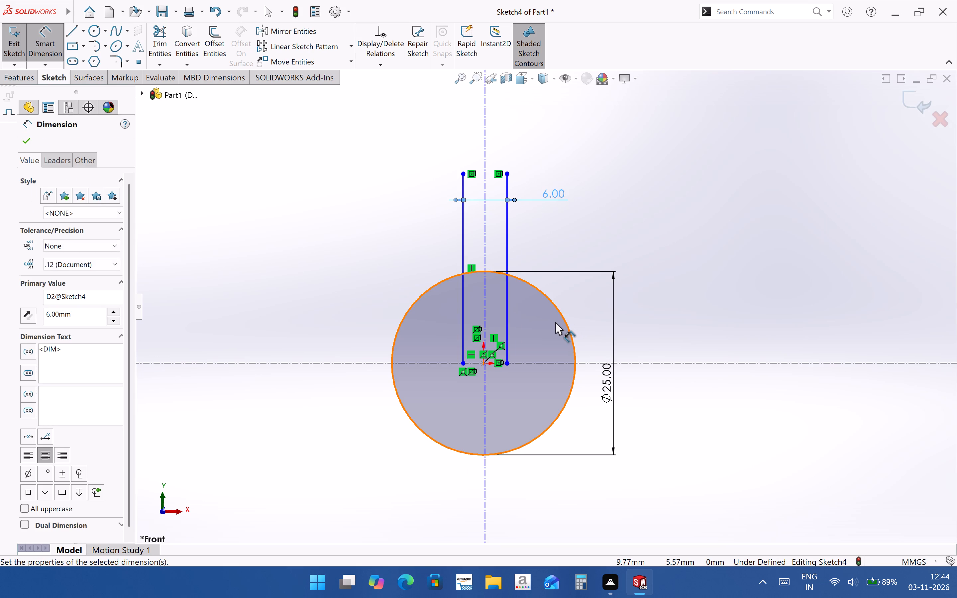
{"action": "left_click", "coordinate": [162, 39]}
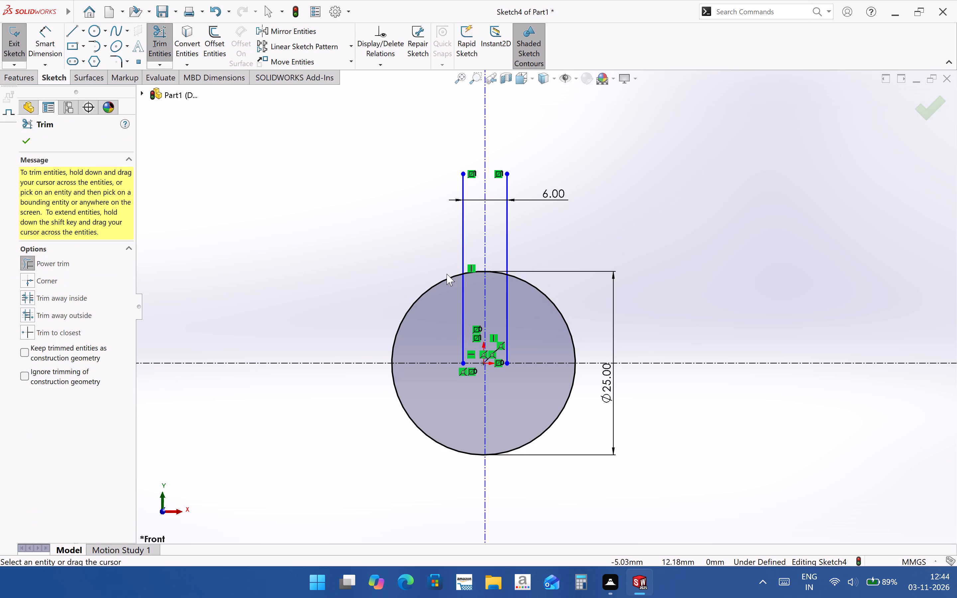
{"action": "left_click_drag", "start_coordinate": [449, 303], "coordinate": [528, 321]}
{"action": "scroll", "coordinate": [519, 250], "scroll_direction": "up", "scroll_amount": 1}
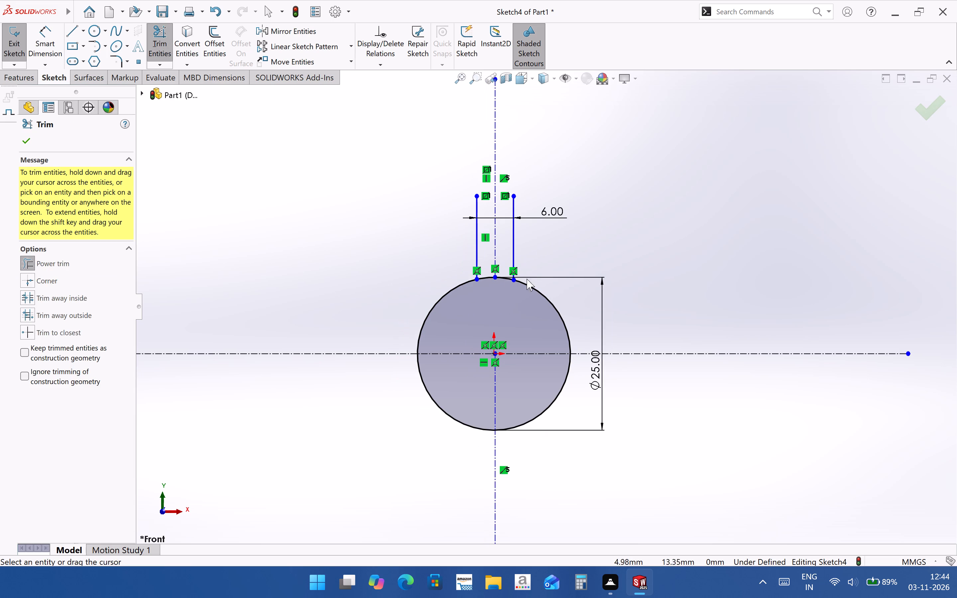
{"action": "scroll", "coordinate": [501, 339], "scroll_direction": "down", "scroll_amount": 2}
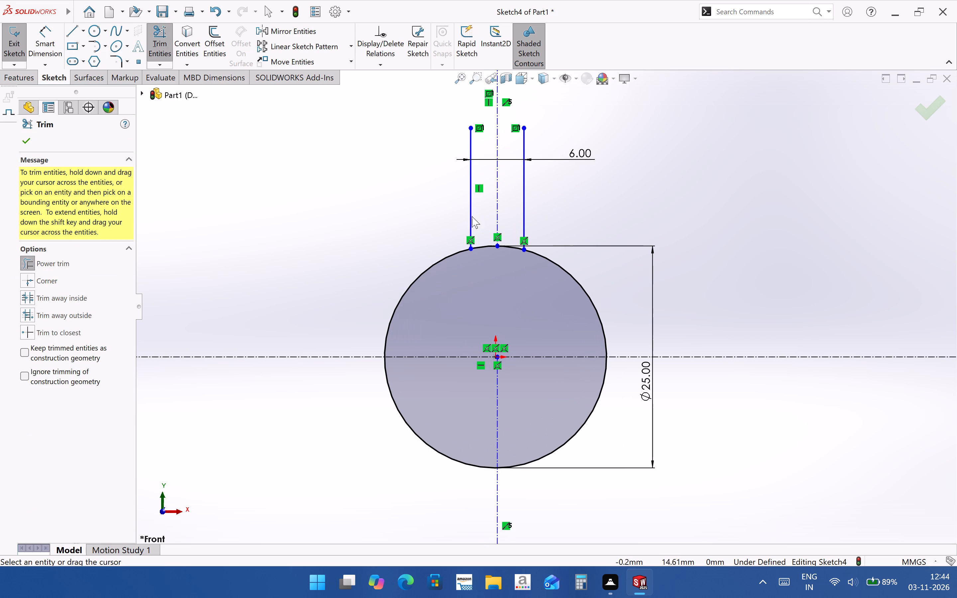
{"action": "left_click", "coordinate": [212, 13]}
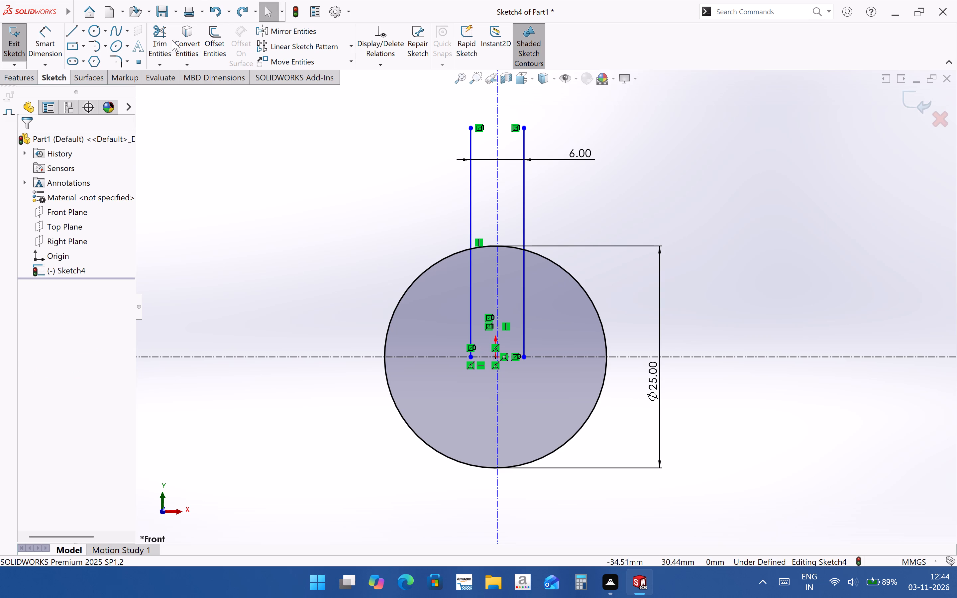
Power trim the portions of both solid vertical lines that lie inside the circle.
{"action": "left_click", "coordinate": [159, 34]}
{"action": "left_click_drag", "start_coordinate": [460, 291], "coordinate": [479, 282]}
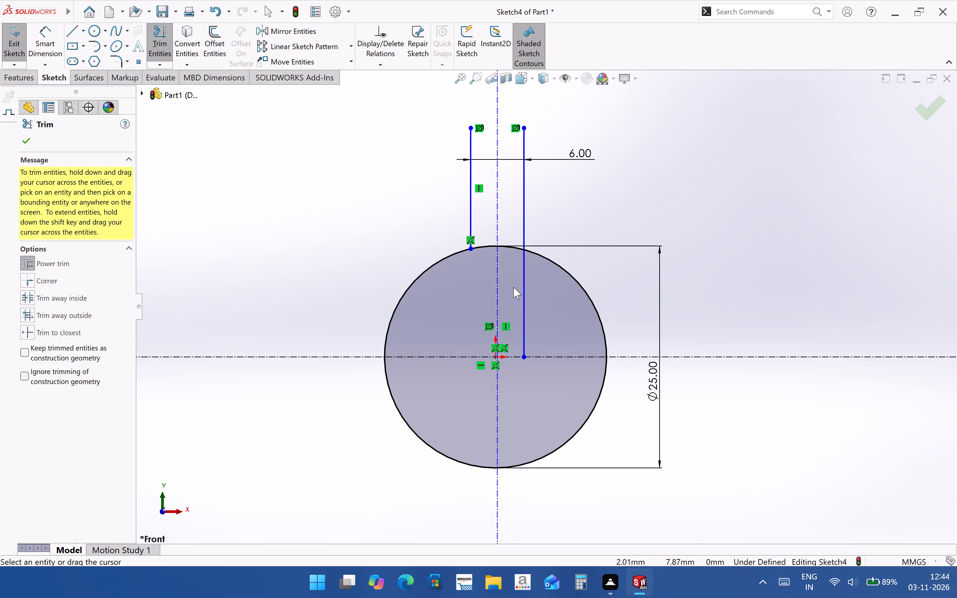
{"action": "left_click_drag", "start_coordinate": [513, 287], "coordinate": [539, 290]}
Sketch a horizontal line 6 mm long joining the two solid vertical lines, about 16.5 mm above the horizontal centerline.
{"action": "scroll", "coordinate": [459, 236], "scroll_direction": "up", "scroll_amount": 2}
{"action": "scroll", "coordinate": [501, 247], "scroll_direction": "down", "scroll_amount": 5}
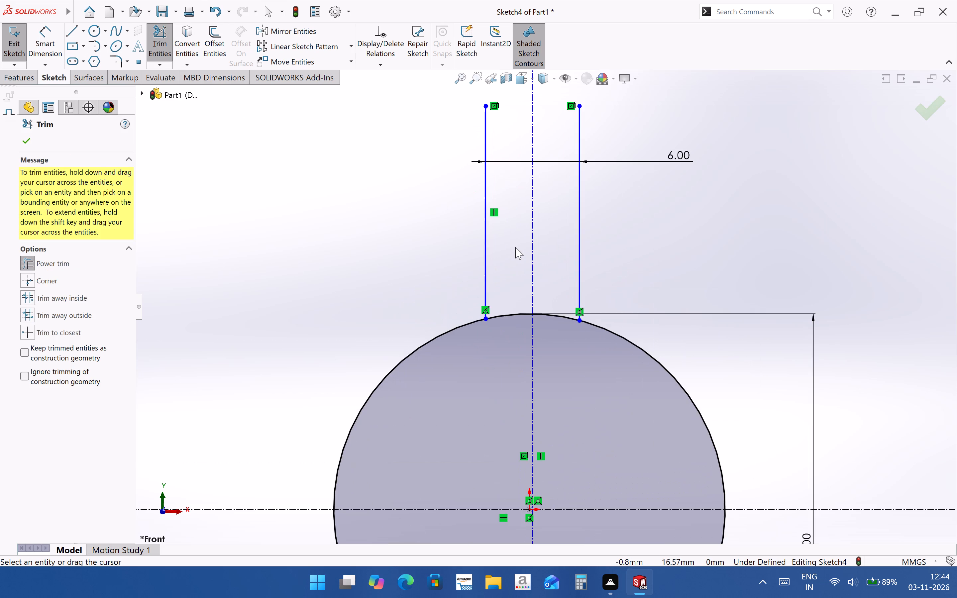
{"action": "scroll", "coordinate": [515, 247], "scroll_direction": "down", "scroll_amount": 1}
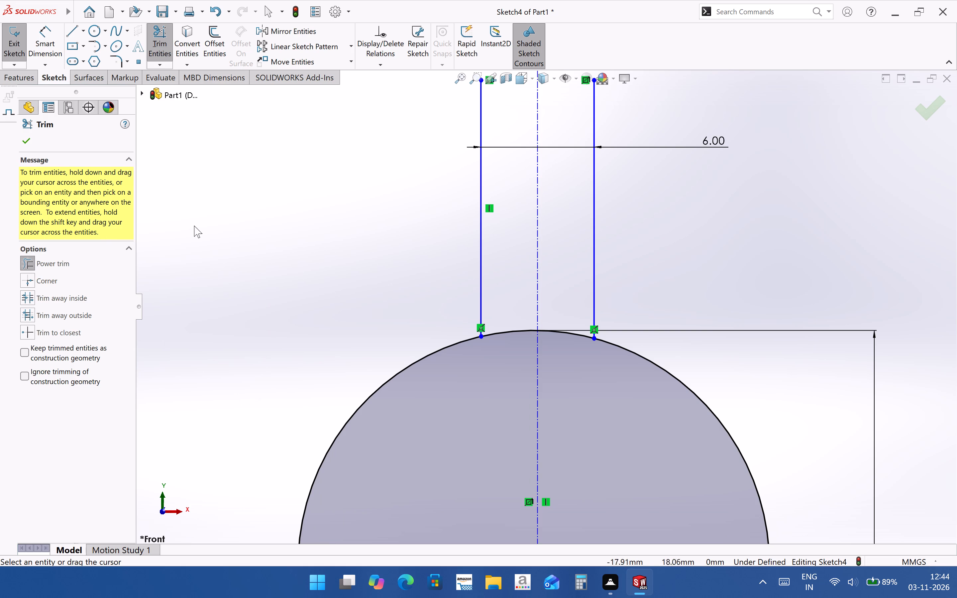
{"action": "scroll", "coordinate": [473, 369], "scroll_direction": "up", "scroll_amount": 2}
{"action": "scroll", "coordinate": [583, 400], "scroll_direction": "up", "scroll_amount": 1}
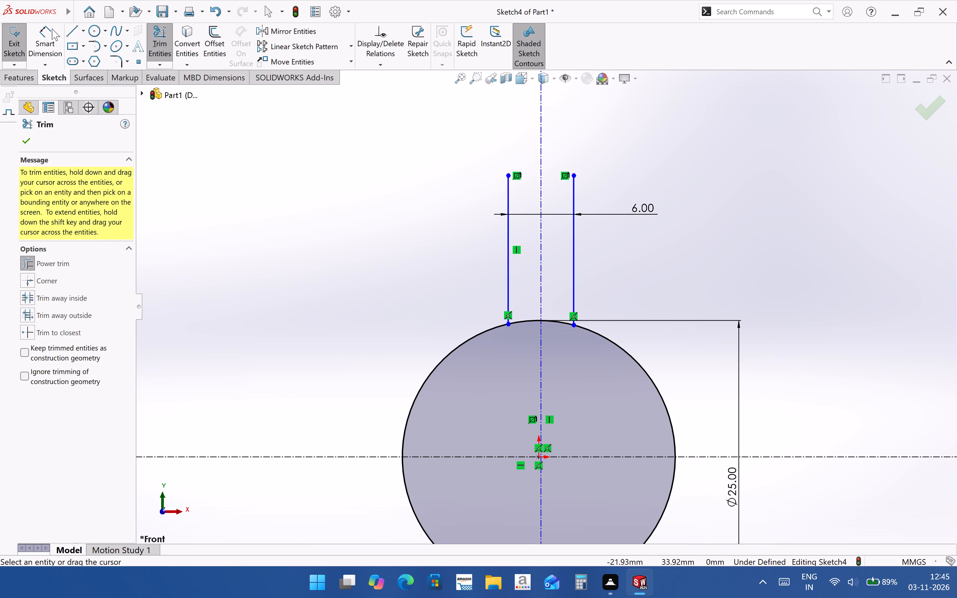
{"action": "left_click", "coordinate": [67, 30]}
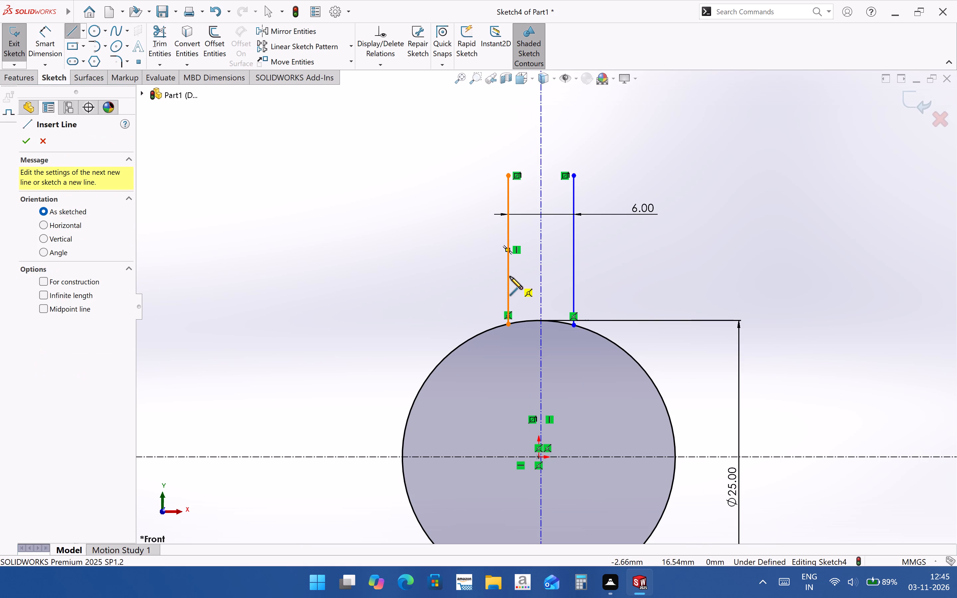
{"action": "left_click", "coordinate": [510, 276]}
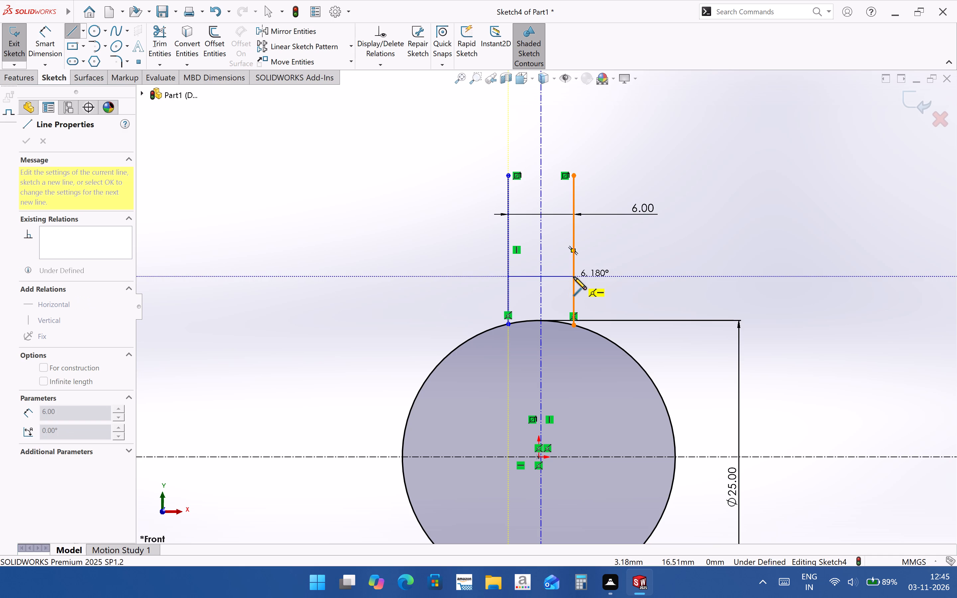
{"action": "left_click", "coordinate": [574, 277]}
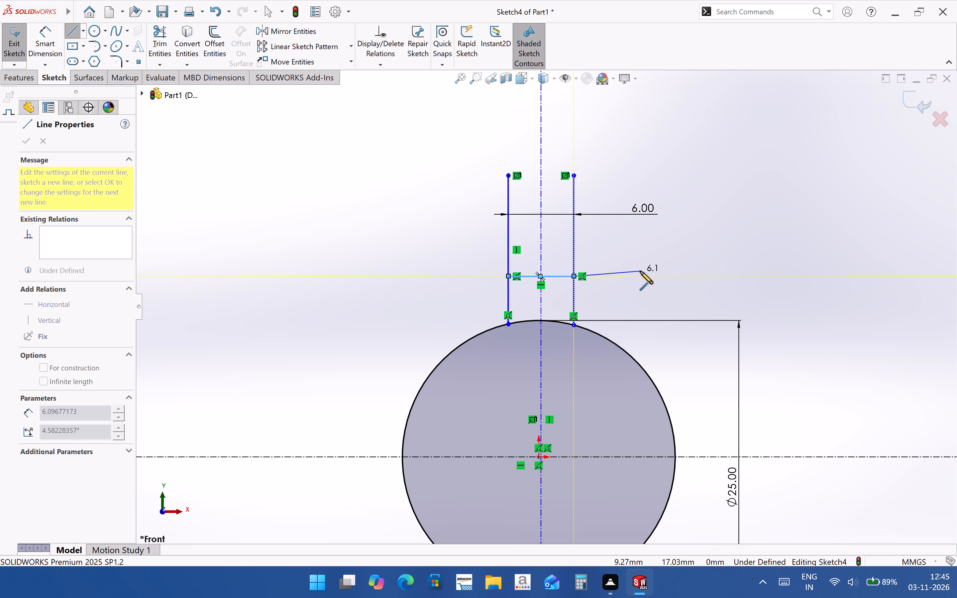
{"action": "key", "text": "Escape"}
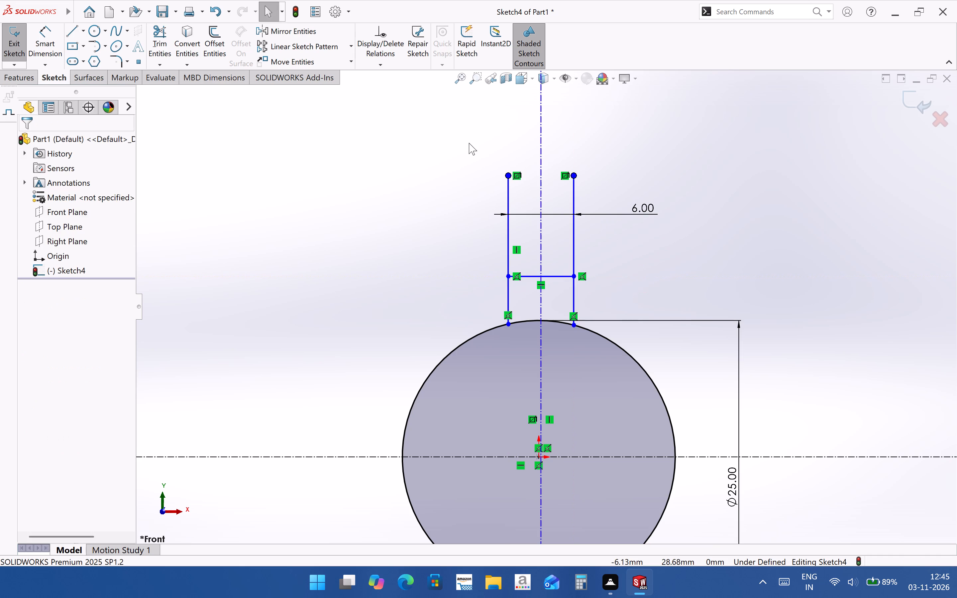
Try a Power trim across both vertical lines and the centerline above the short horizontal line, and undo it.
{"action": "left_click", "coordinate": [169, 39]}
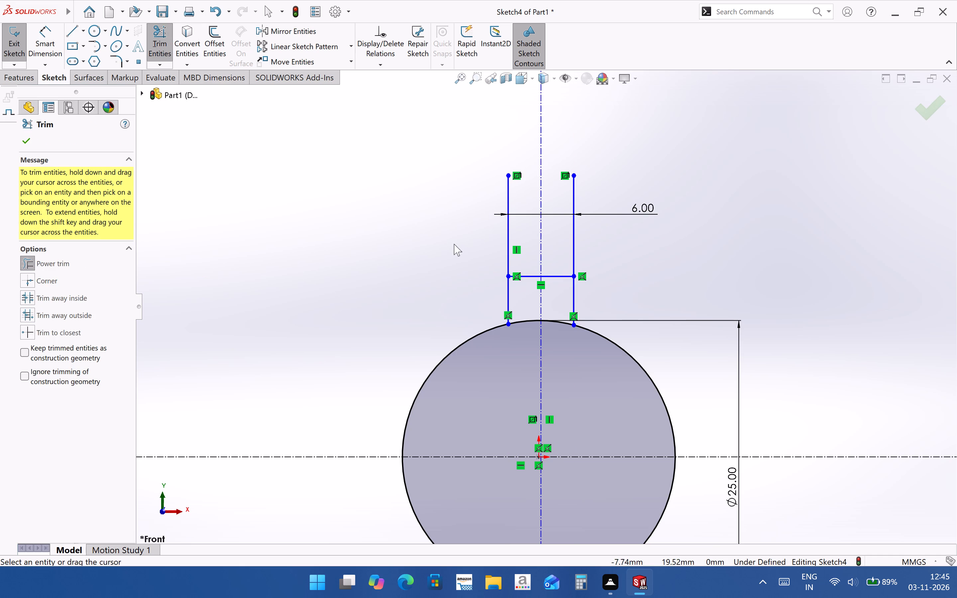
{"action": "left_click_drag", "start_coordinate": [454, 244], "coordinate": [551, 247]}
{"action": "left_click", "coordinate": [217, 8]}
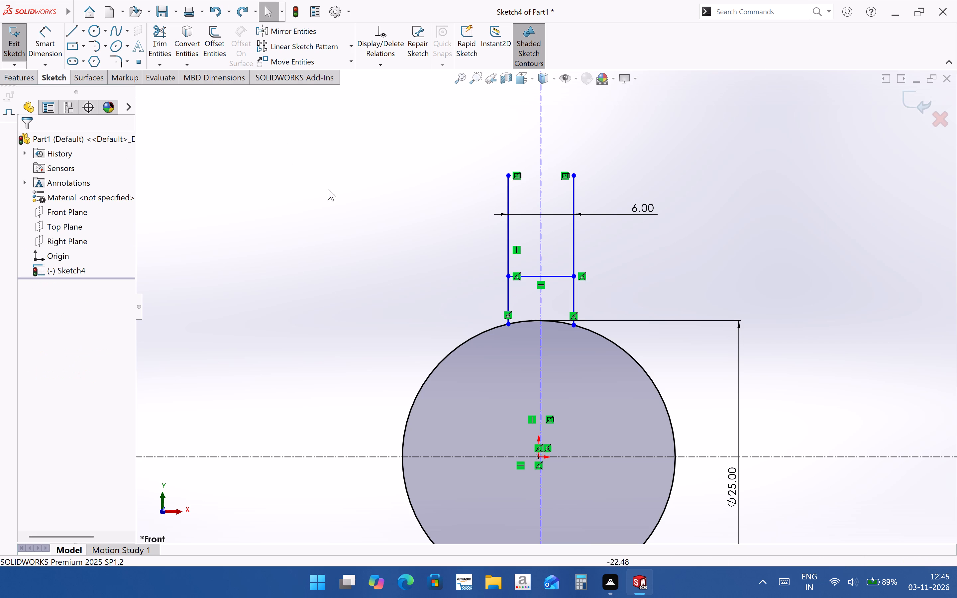
Power trim the portions of both solid vertical lines extending above the short horizontal line, leaving the vertical centerline intact.
{"action": "left_click", "coordinate": [159, 38]}
{"action": "left_click_drag", "start_coordinate": [485, 244], "coordinate": [507, 239]}
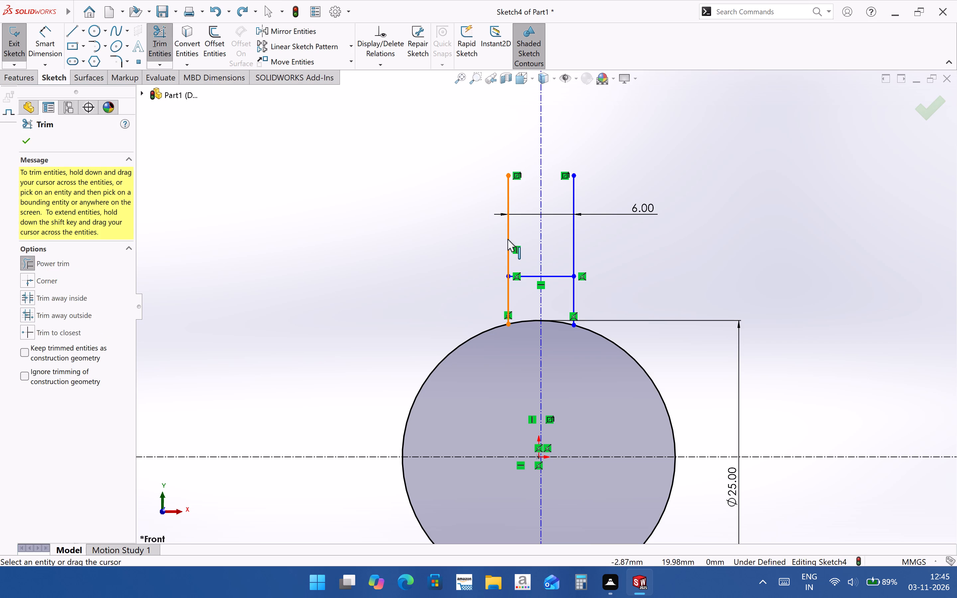
{"action": "left_click_drag", "start_coordinate": [499, 240], "coordinate": [511, 239]}
{"action": "left_click_drag", "start_coordinate": [566, 238], "coordinate": [581, 240]}
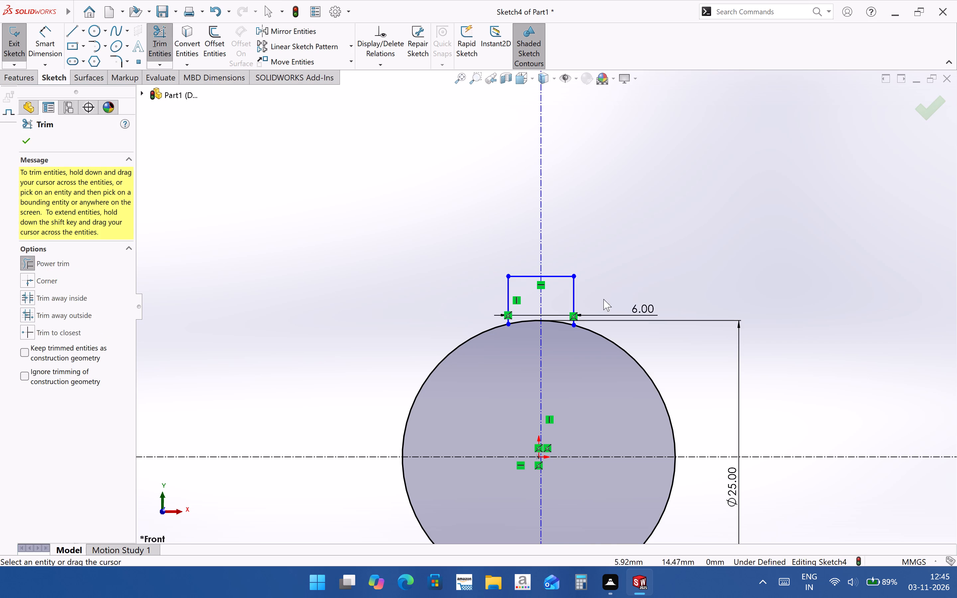
Dimension the short top line's distance from the horizontal centerline to 15.70 mm.
{"action": "scroll", "coordinate": [589, 296], "scroll_direction": "up", "scroll_amount": 1}
{"action": "scroll", "coordinate": [625, 357], "scroll_direction": "down", "scroll_amount": 1}
{"action": "left_click", "coordinate": [47, 19]}
{"action": "left_click", "coordinate": [40, 34]}
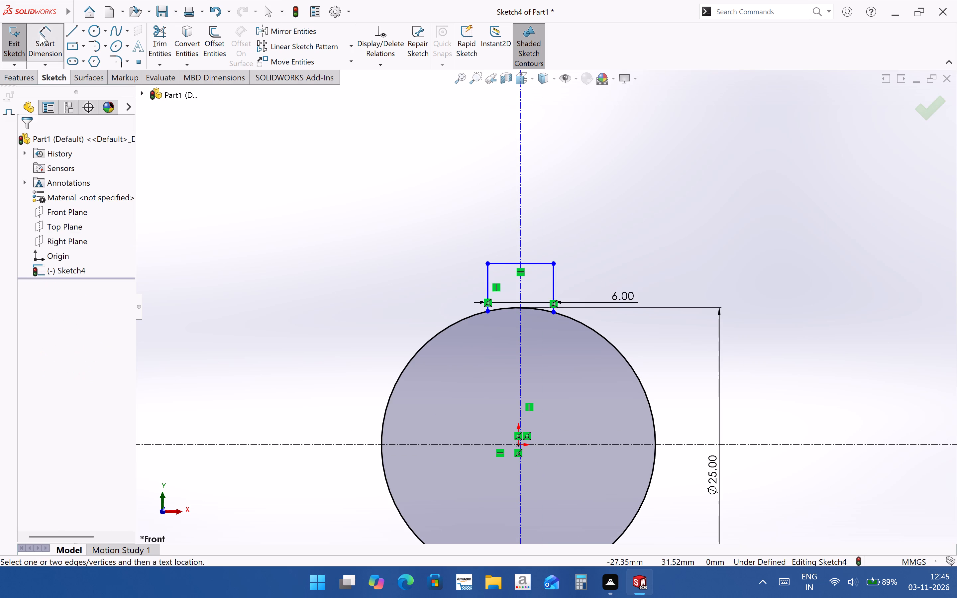
{"action": "left_click", "coordinate": [538, 264]}
{"action": "left_click", "coordinate": [563, 444]}
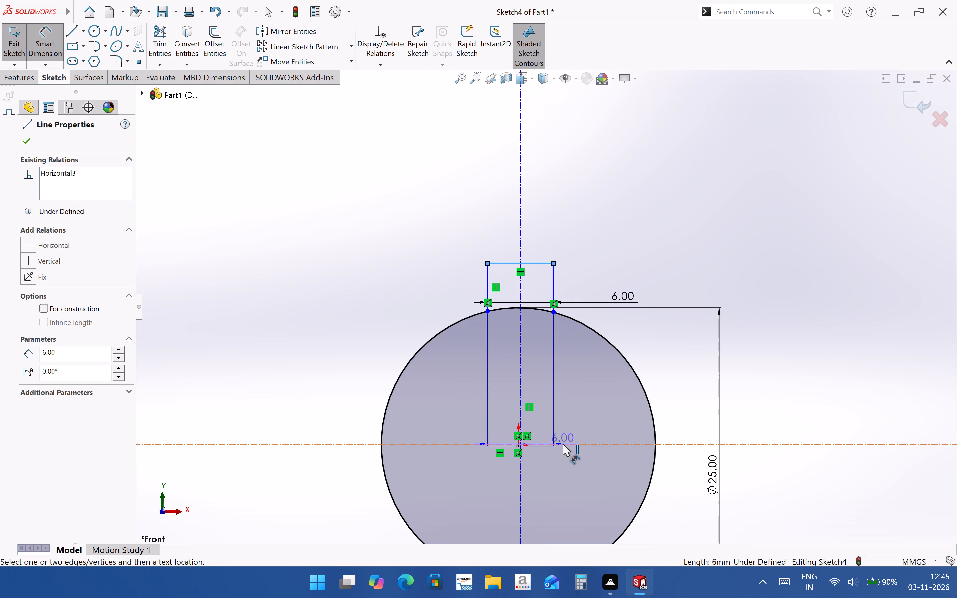
{"action": "left_click", "coordinate": [596, 384]}
{"action": "type", "text": "15.7"}
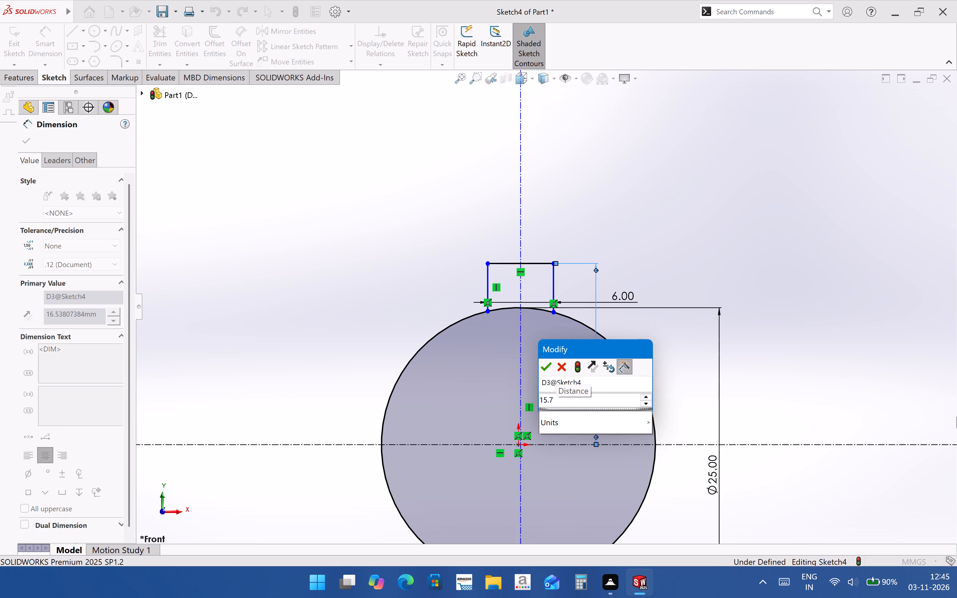
{"action": "key", "text": "0"}
{"action": "key", "text": "Return"}
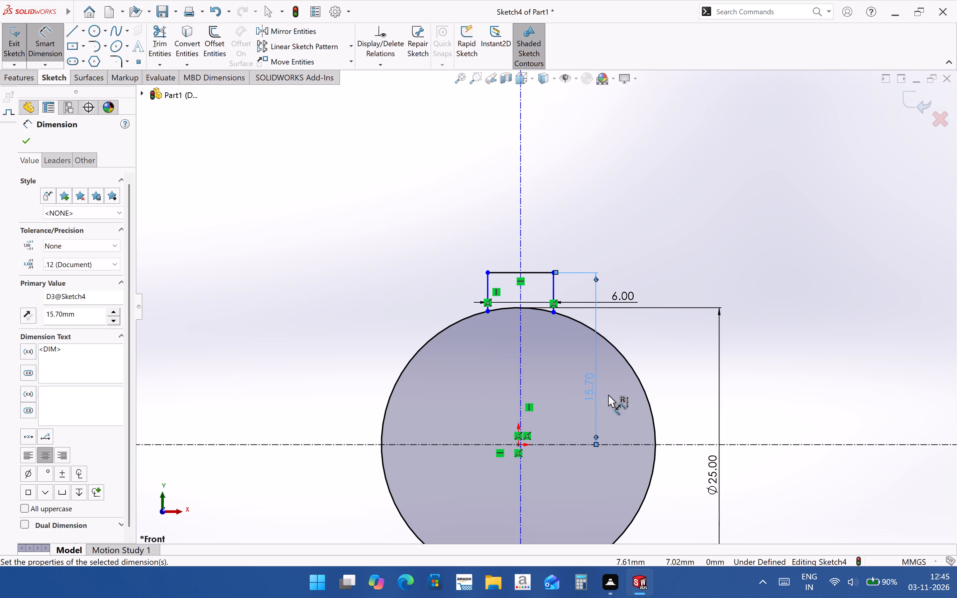
{"action": "scroll", "coordinate": [599, 354], "scroll_direction": "up", "scroll_amount": 1}
{"action": "key", "text": "Escape"}
Power trim the circle's arc between the two vertical lines so the tab and circle form one closed profile.
{"action": "scroll", "coordinate": [599, 367], "scroll_direction": "down", "scroll_amount": 1}
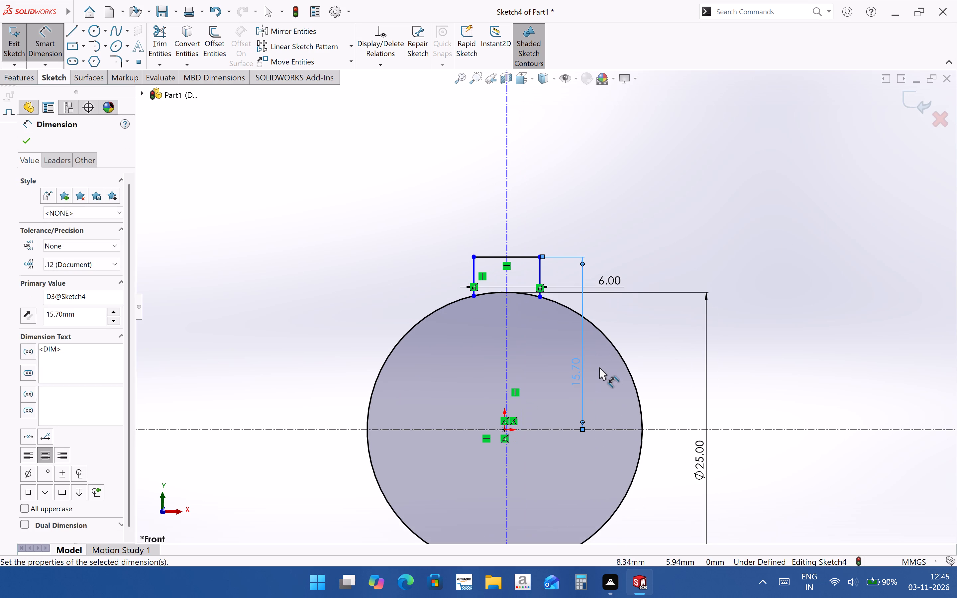
{"action": "left_click", "coordinate": [161, 38]}
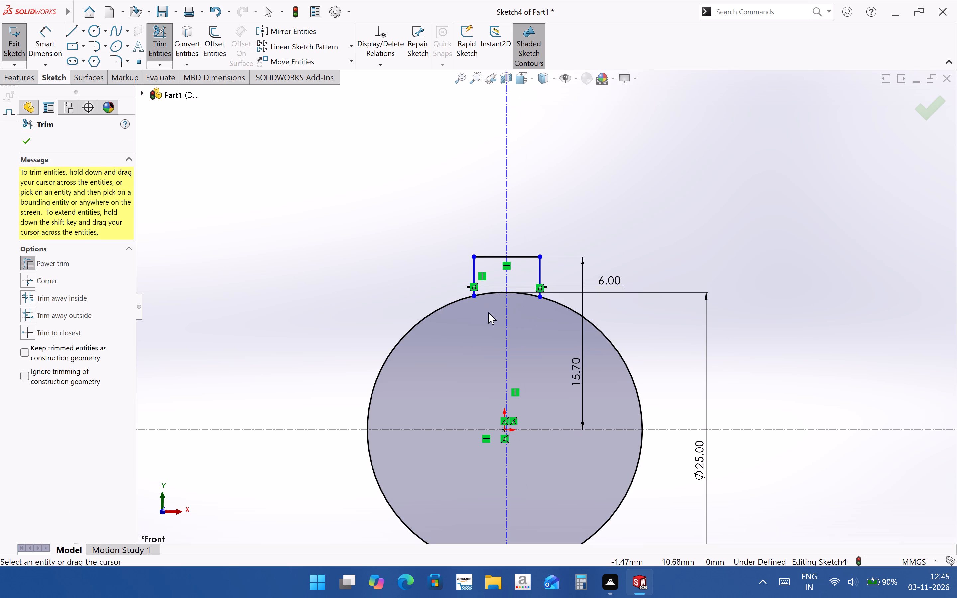
{"action": "left_click_drag", "start_coordinate": [497, 307], "coordinate": [493, 283]}
{"action": "left_click_drag", "start_coordinate": [527, 318], "coordinate": [527, 289]}
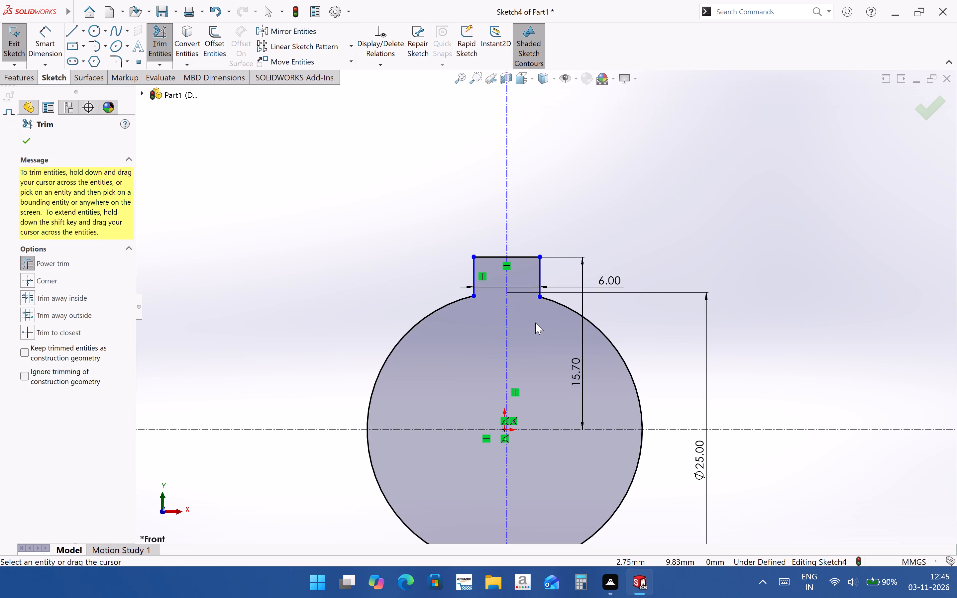
{"action": "scroll", "coordinate": [535, 323], "scroll_direction": "down", "scroll_amount": 1}
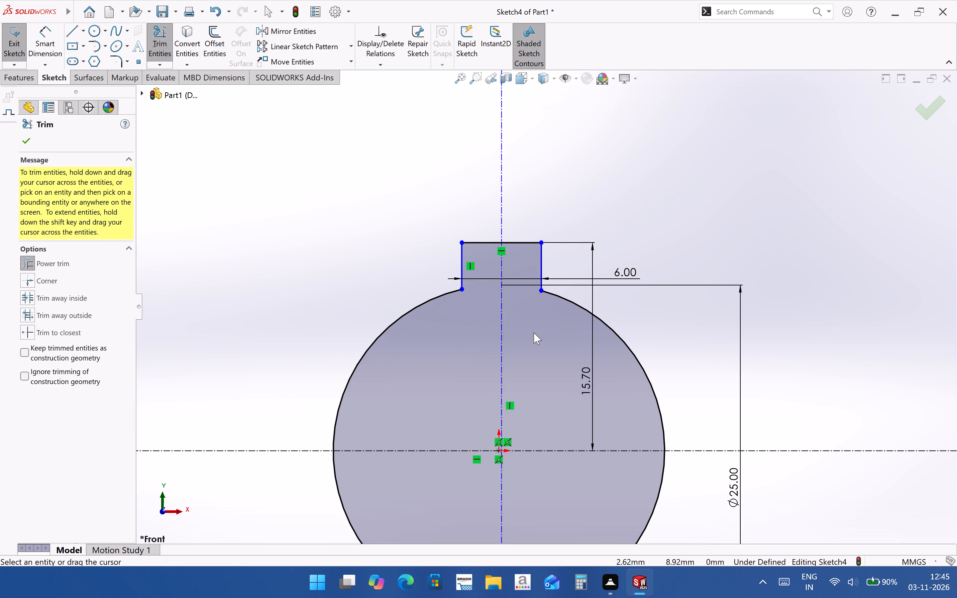
{"action": "scroll", "coordinate": [486, 286], "scroll_direction": "up", "scroll_amount": 1}
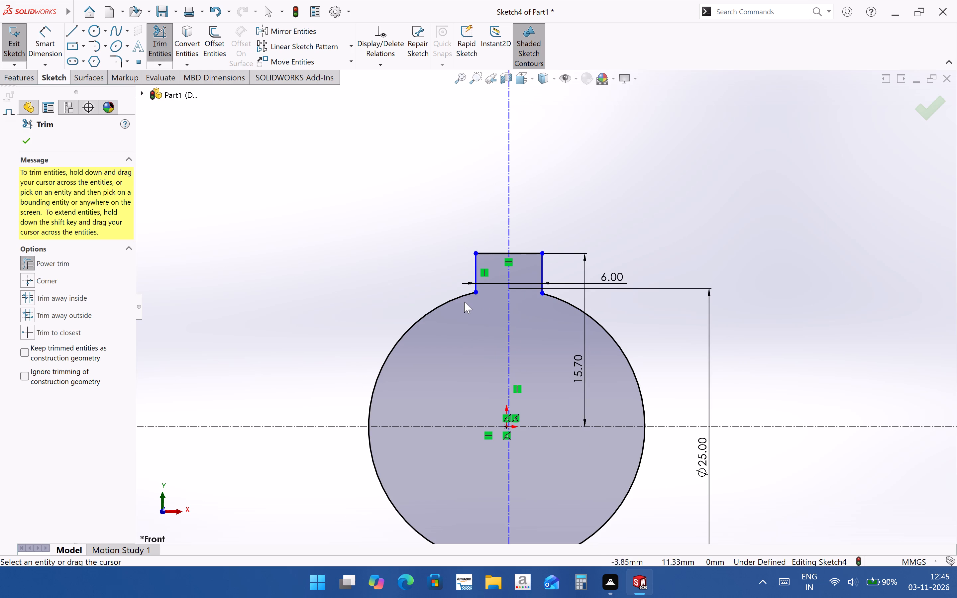
{"action": "scroll", "coordinate": [527, 270], "scroll_direction": "down", "scroll_amount": 2}
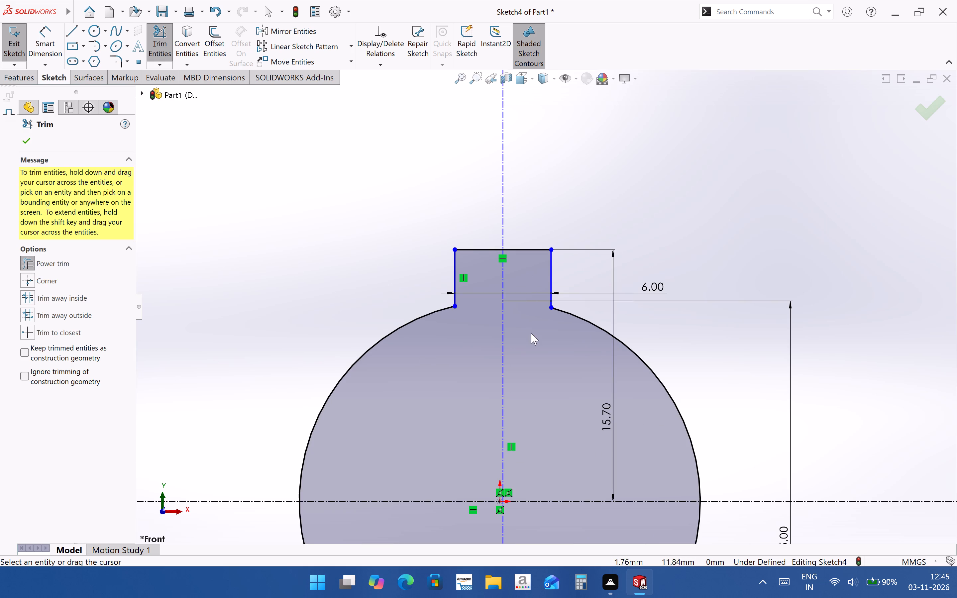
{"action": "key", "text": "Escape"}
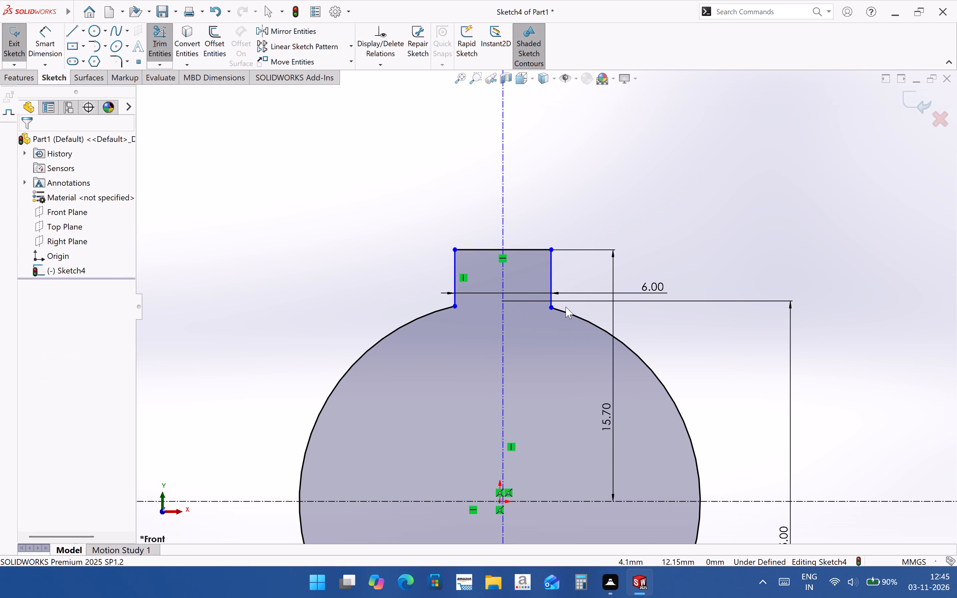
Make the two upper corner points of the tab symmetric about the vertical centerline.
{"action": "left_click", "coordinate": [552, 250]}
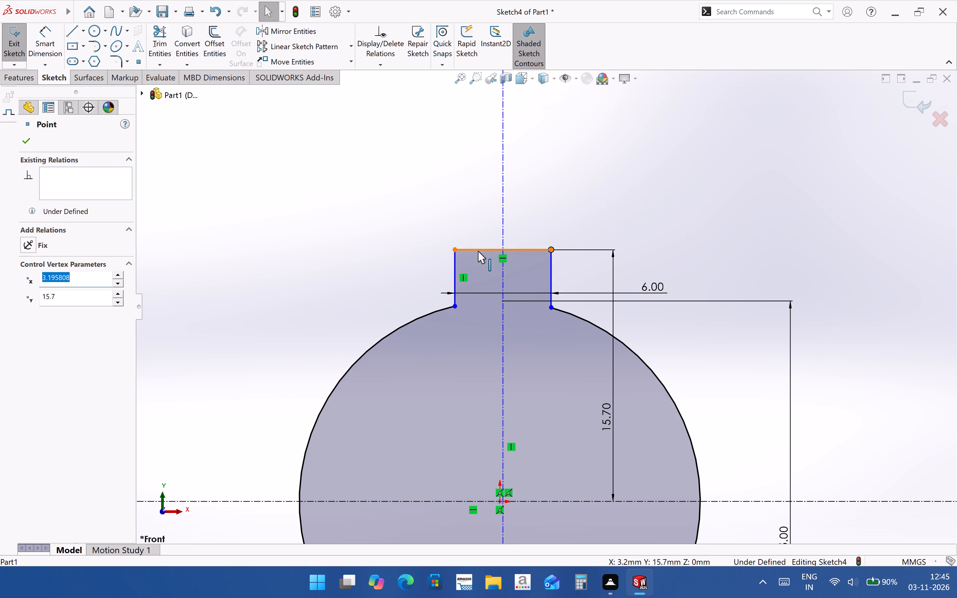
{"action": "left_click", "coordinate": [455, 250], "text": "ctrl"}
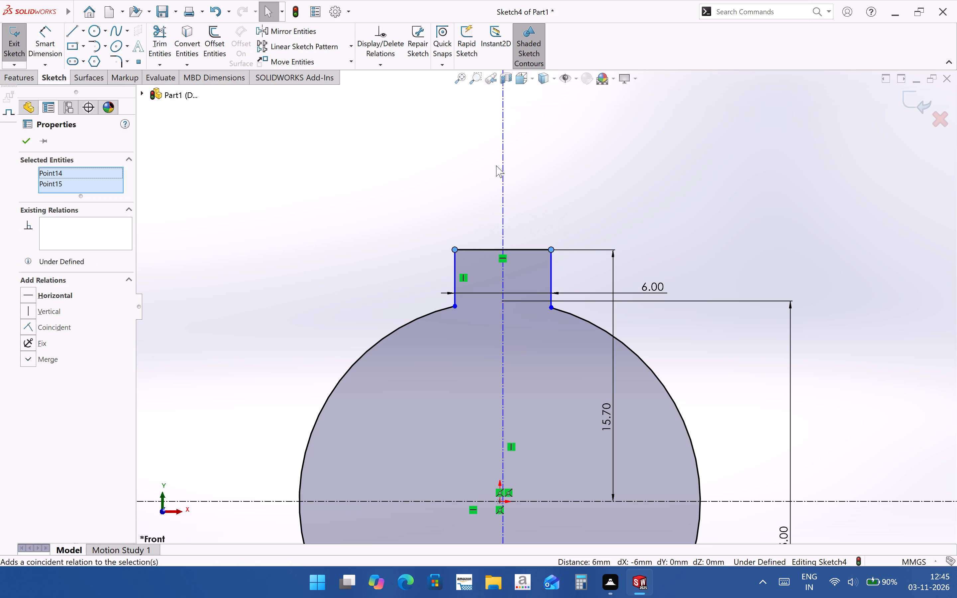
{"action": "left_click", "coordinate": [502, 161], "text": "ctrl"}
{"action": "left_click", "coordinate": [67, 305]}
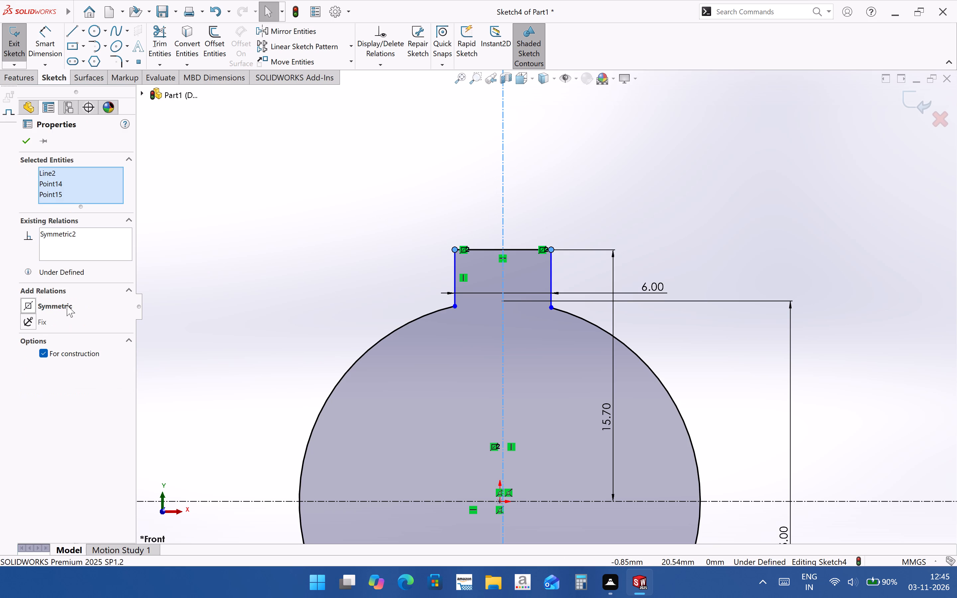
{"action": "left_click", "coordinate": [837, 297]}
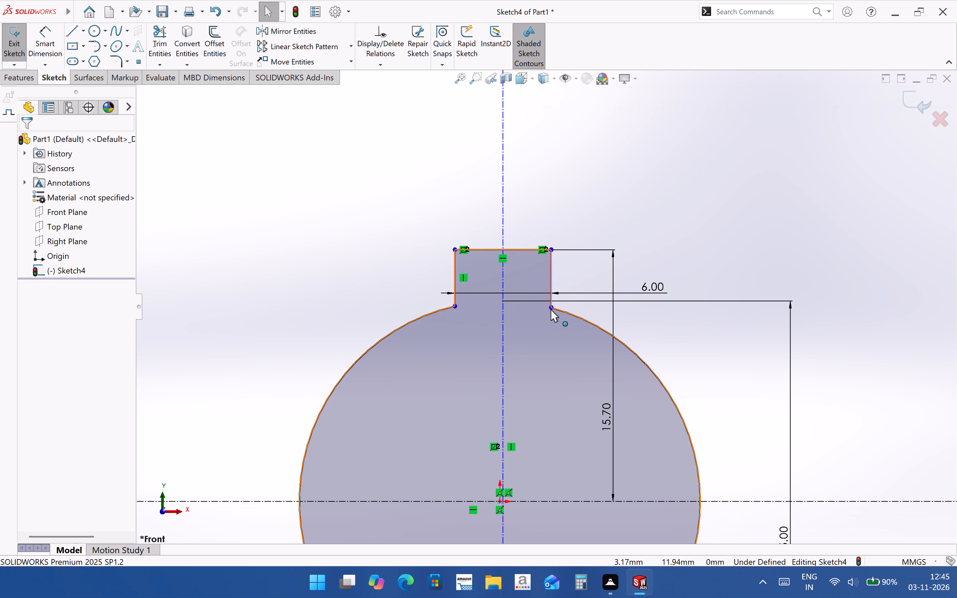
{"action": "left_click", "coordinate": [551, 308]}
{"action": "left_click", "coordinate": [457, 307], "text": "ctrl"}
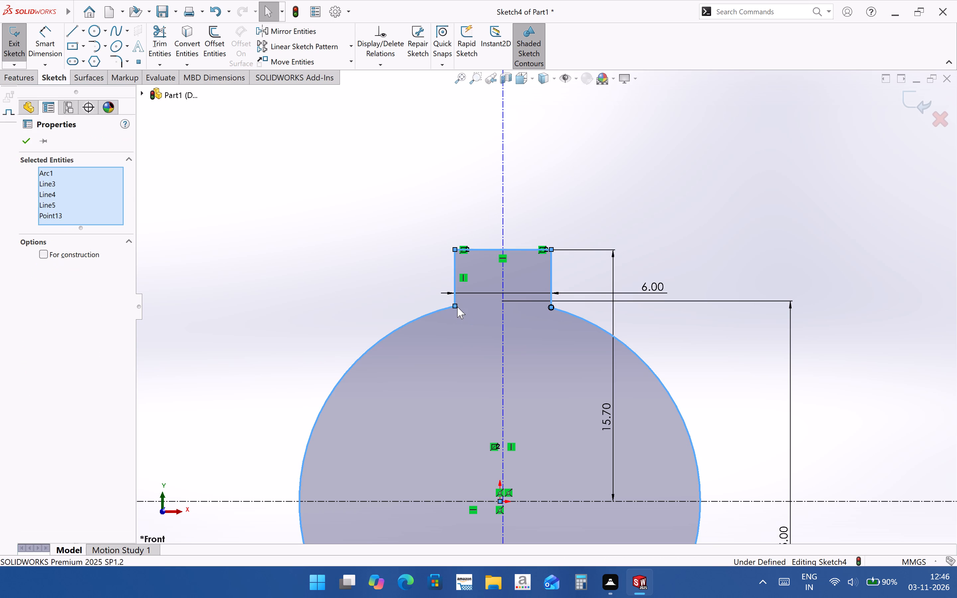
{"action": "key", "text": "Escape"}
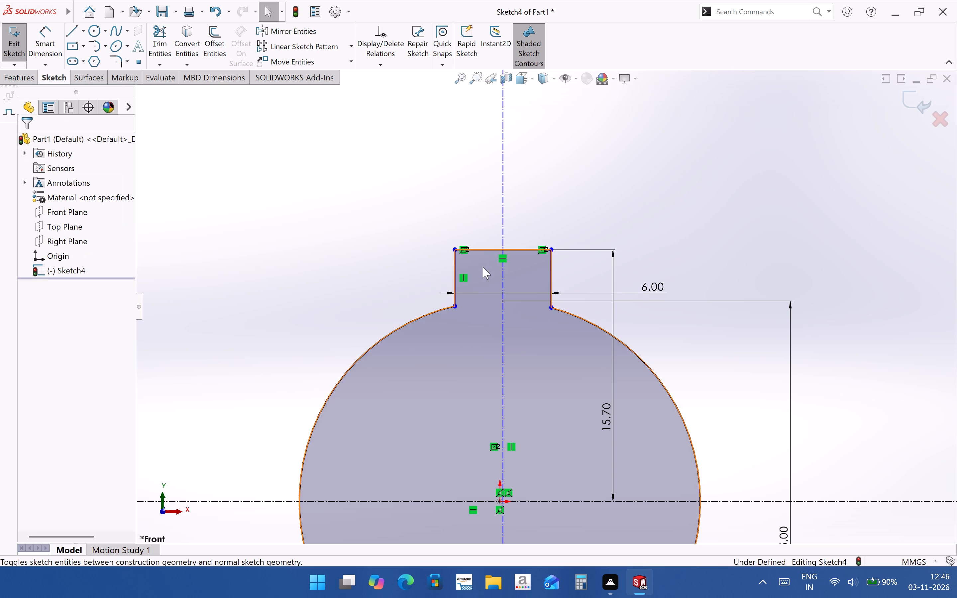
Add an Equal relation between the tab's two vertical side lines.
{"action": "left_click", "coordinate": [455, 276]}
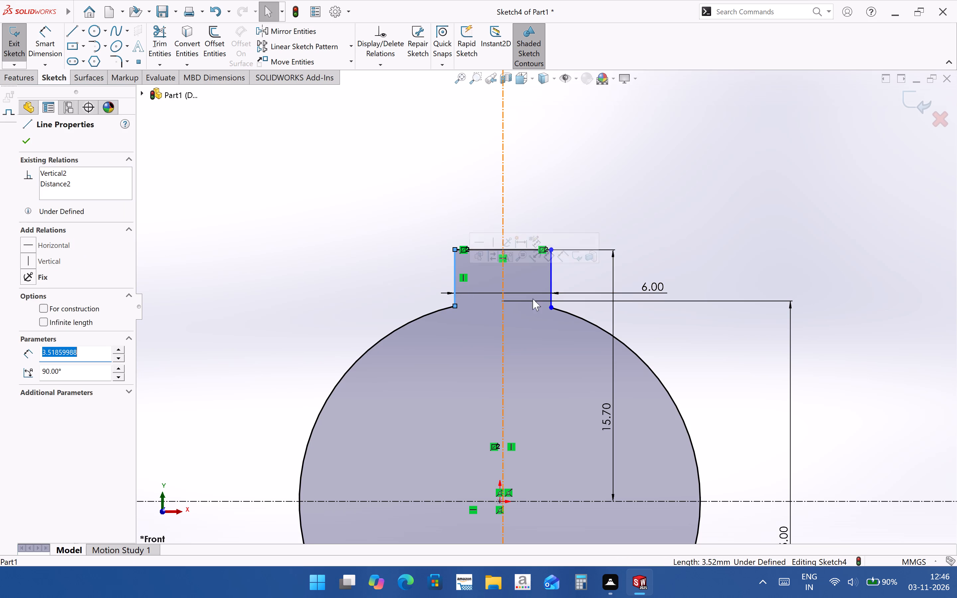
{"action": "left_click", "coordinate": [553, 284], "text": "ctrl"}
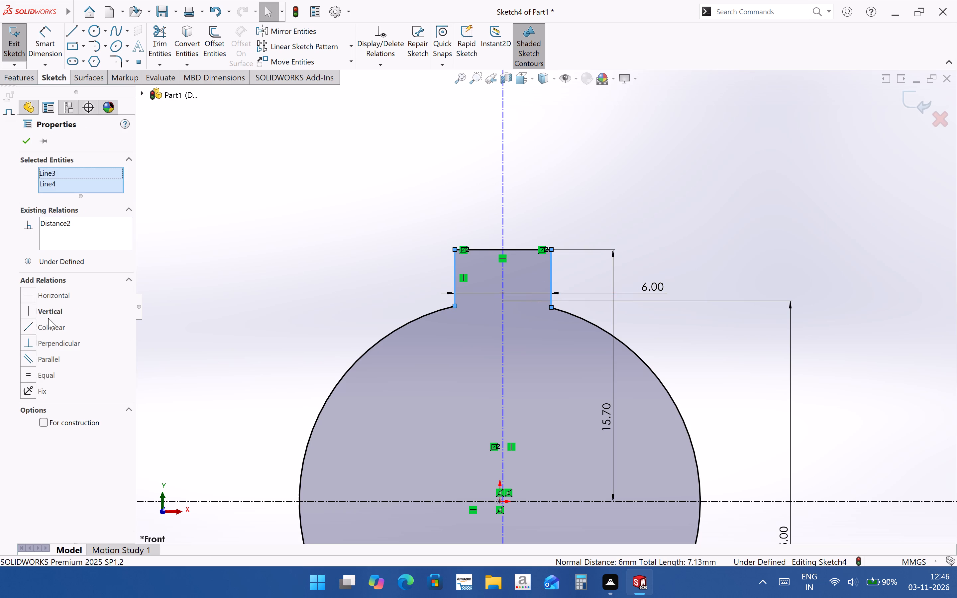
{"action": "left_click", "coordinate": [47, 376]}
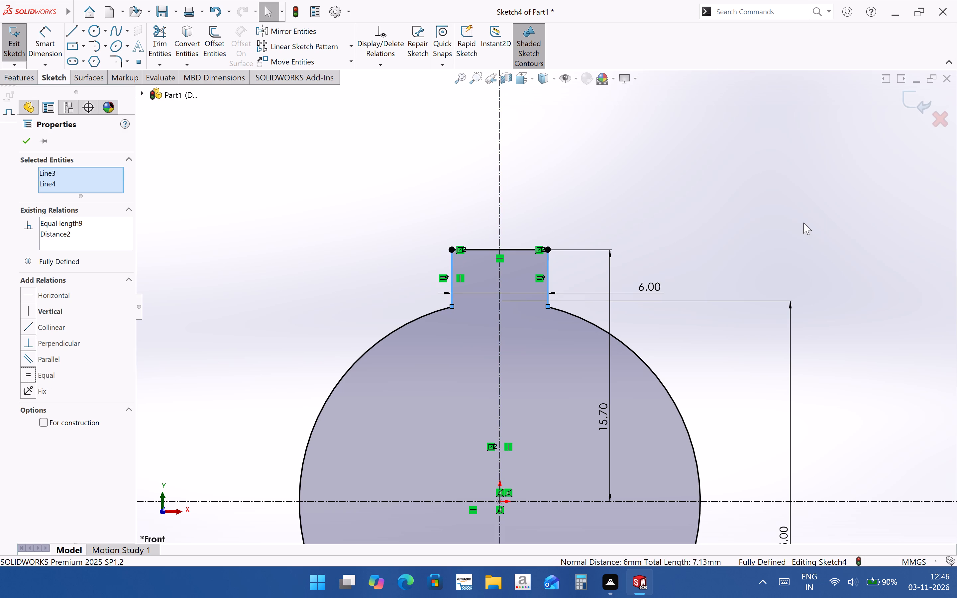
{"action": "left_click", "coordinate": [803, 223]}
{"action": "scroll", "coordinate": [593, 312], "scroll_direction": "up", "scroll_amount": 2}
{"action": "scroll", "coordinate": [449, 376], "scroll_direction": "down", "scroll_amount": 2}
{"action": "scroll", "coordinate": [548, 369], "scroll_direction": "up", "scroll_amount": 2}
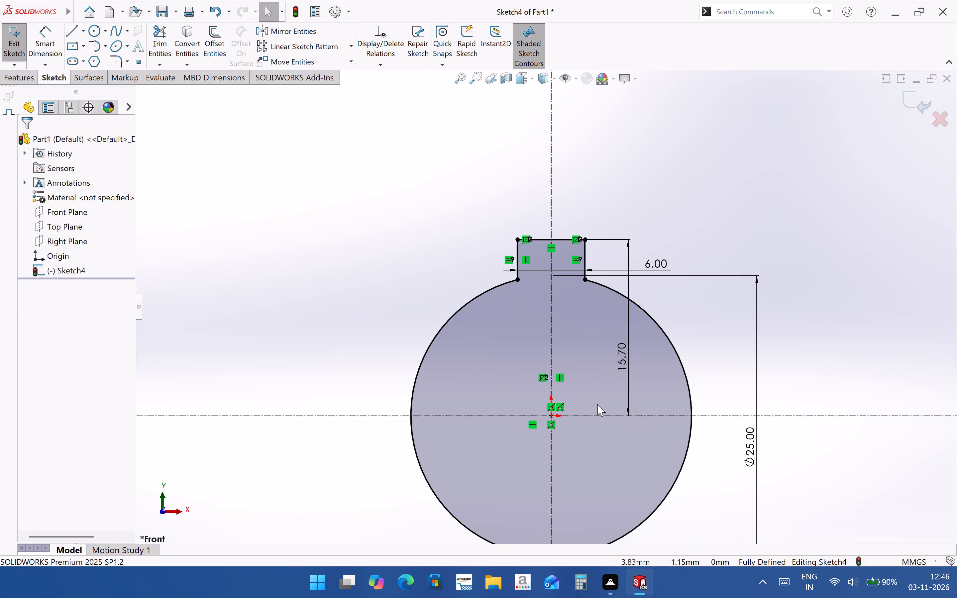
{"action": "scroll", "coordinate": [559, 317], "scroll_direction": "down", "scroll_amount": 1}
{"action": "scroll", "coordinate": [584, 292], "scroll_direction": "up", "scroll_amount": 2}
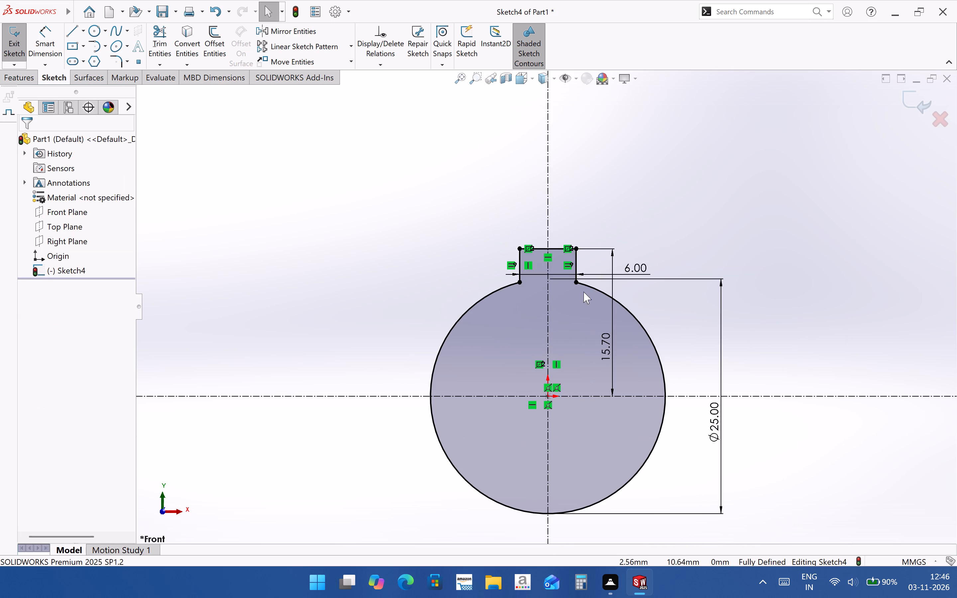
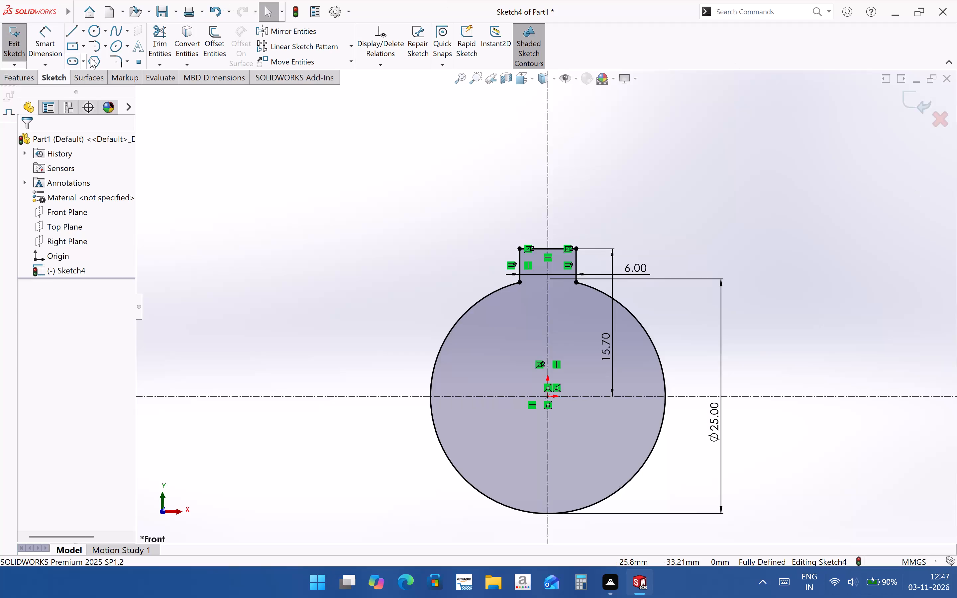
Draw a circle centred on the origin around the tabbed profile and dimension its diameter to 123 mm.
{"action": "left_click", "coordinate": [98, 32]}
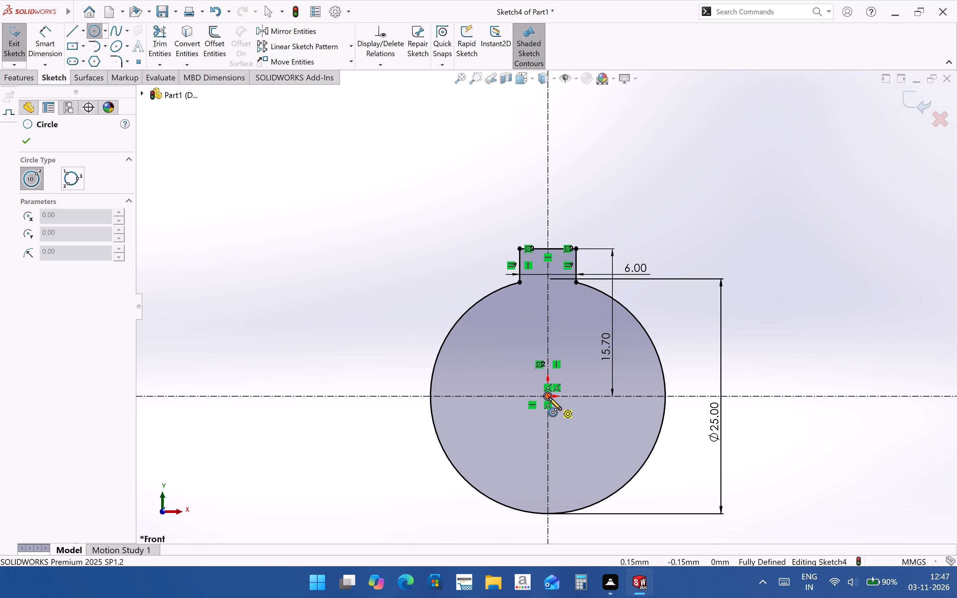
{"action": "left_click", "coordinate": [548, 397]}
{"action": "left_click", "coordinate": [573, 206]}
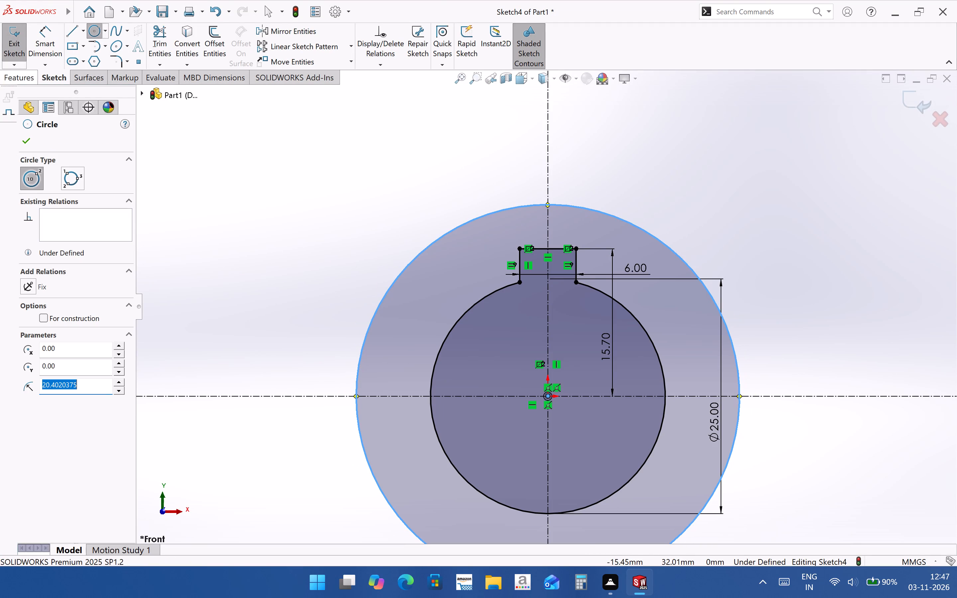
{"action": "left_click", "coordinate": [34, 39]}
{"action": "left_click", "coordinate": [666, 246]}
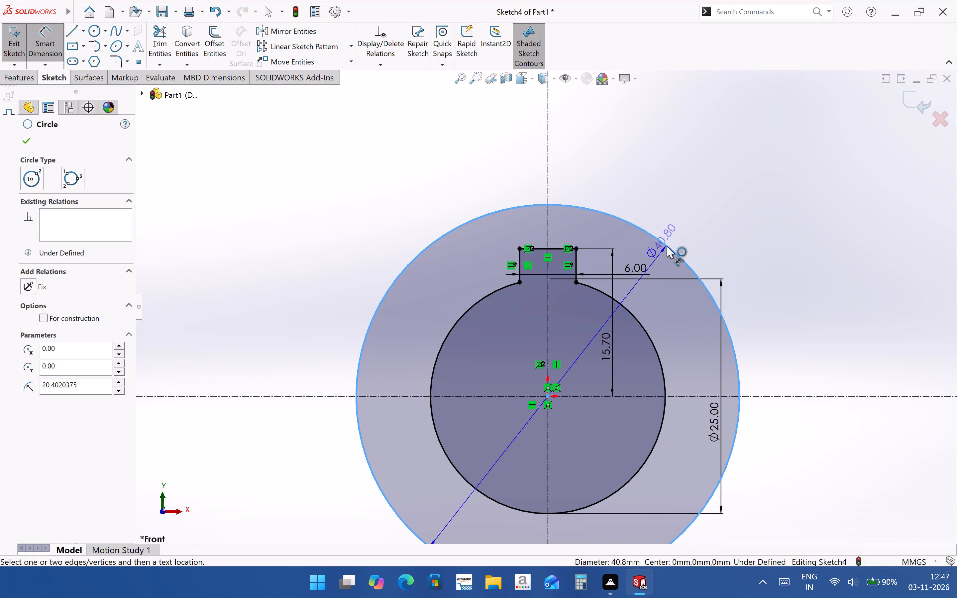
{"action": "left_click", "coordinate": [695, 228]}
{"action": "type", "text": "123"}
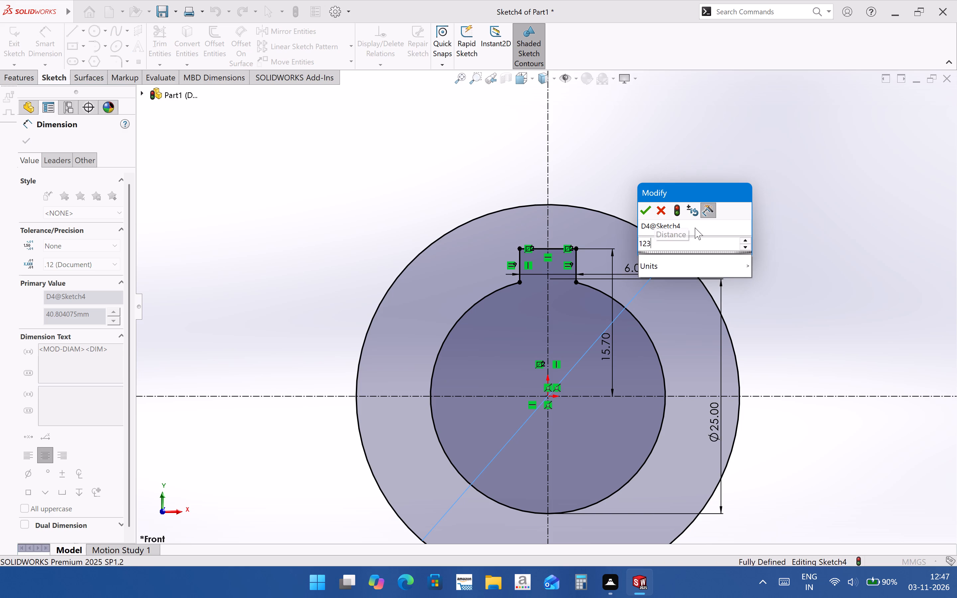
{"action": "key", "text": "Return"}
Extrude the sketch as a blind boss 30 mm deep, keeping the tabbed bore open.
{"action": "scroll", "coordinate": [608, 366], "scroll_direction": "down", "scroll_amount": 5}
{"action": "scroll", "coordinate": [608, 366], "scroll_direction": "up", "scroll_amount": 3}
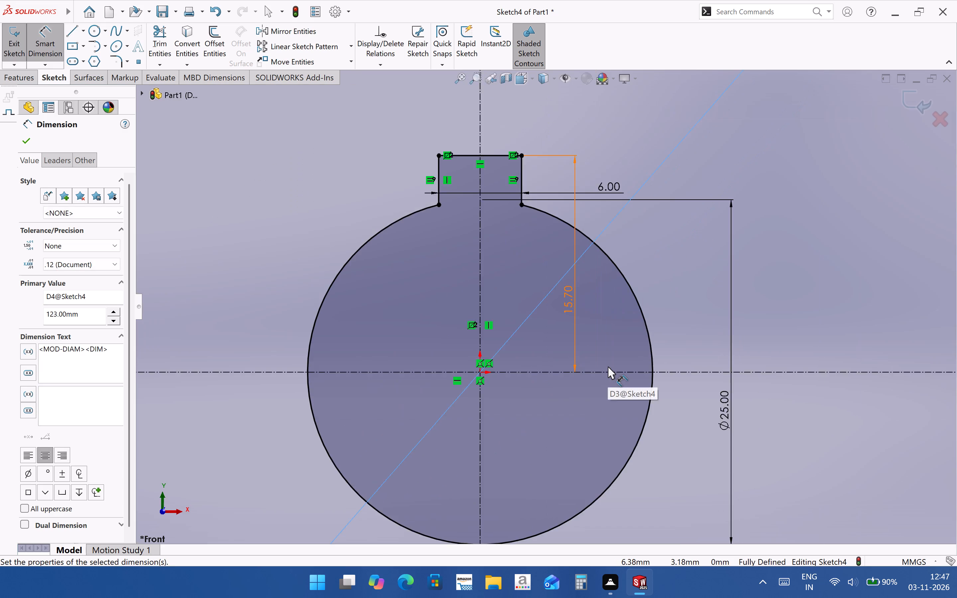
{"action": "scroll", "coordinate": [608, 366], "scroll_direction": "up", "scroll_amount": 9}
{"action": "scroll", "coordinate": [686, 157], "scroll_direction": "down", "scroll_amount": 2}
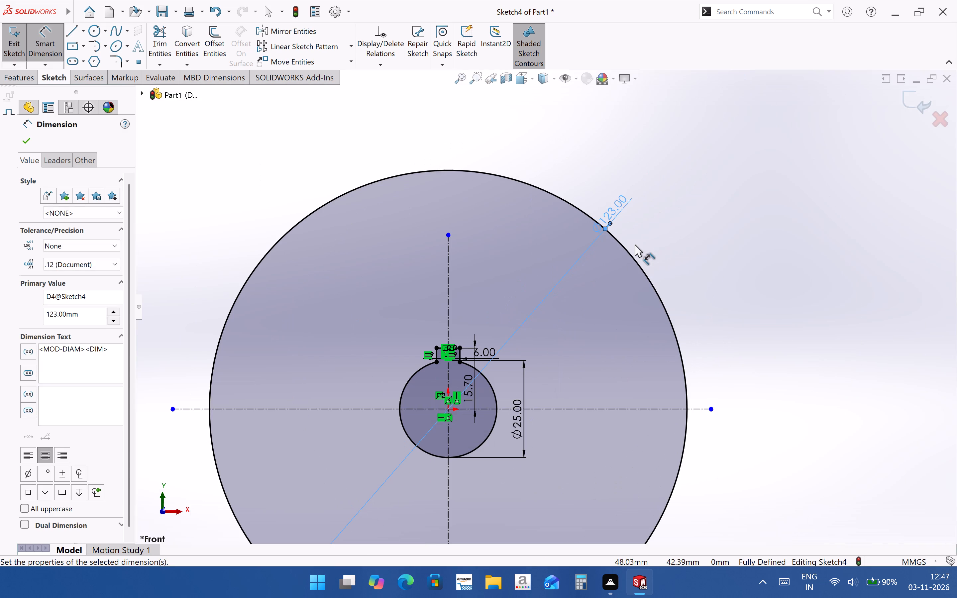
{"action": "scroll", "coordinate": [635, 245], "scroll_direction": "down", "scroll_amount": 1}
{"action": "scroll", "coordinate": [661, 258], "scroll_direction": "up", "scroll_amount": 3}
{"action": "scroll", "coordinate": [673, 322], "scroll_direction": "up", "scroll_amount": 2}
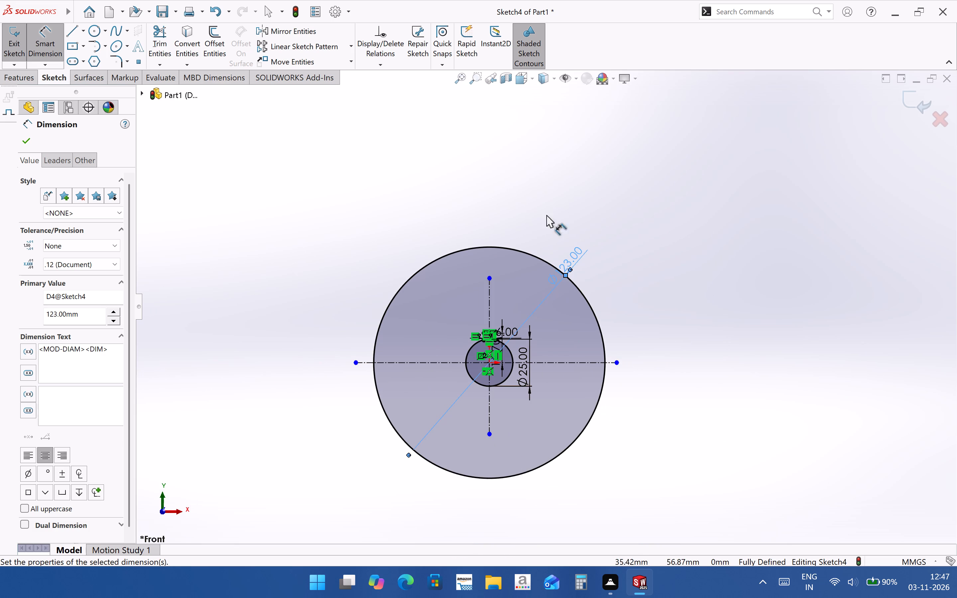
{"action": "left_click", "coordinate": [35, 77]}
{"action": "left_click", "coordinate": [22, 50]}
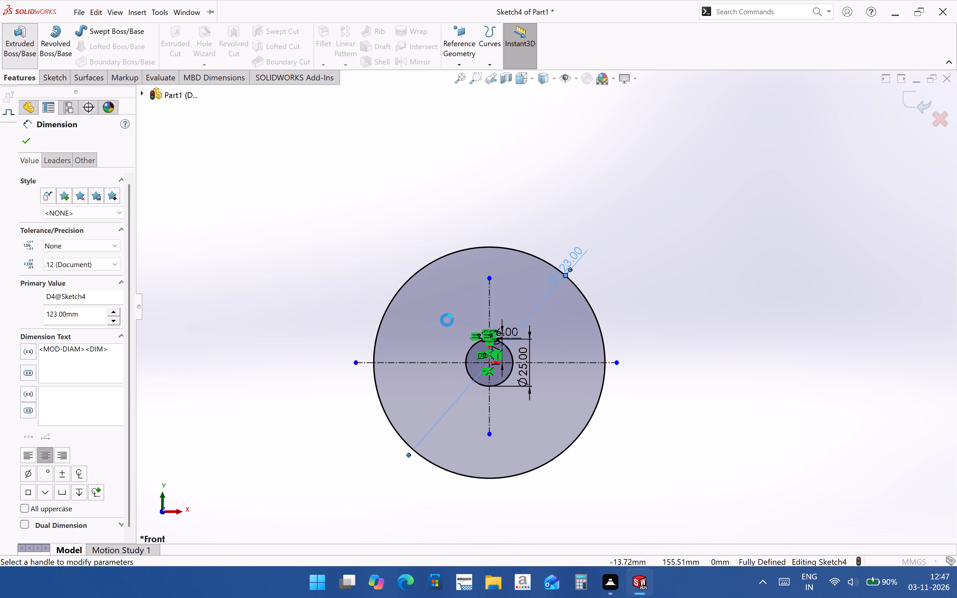
{"action": "middle_click_drag", "start_coordinate": [628, 390], "coordinate": [700, 277]}
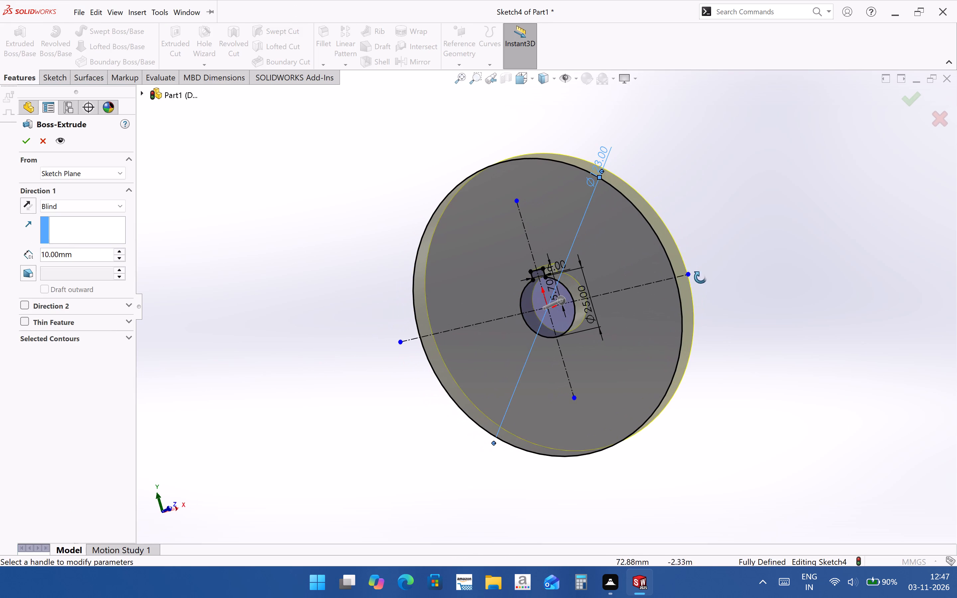
{"action": "middle_click_drag", "start_coordinate": [700, 277], "coordinate": [701, 279]}
{"action": "middle_click_drag", "start_coordinate": [692, 281], "coordinate": [589, 328]}
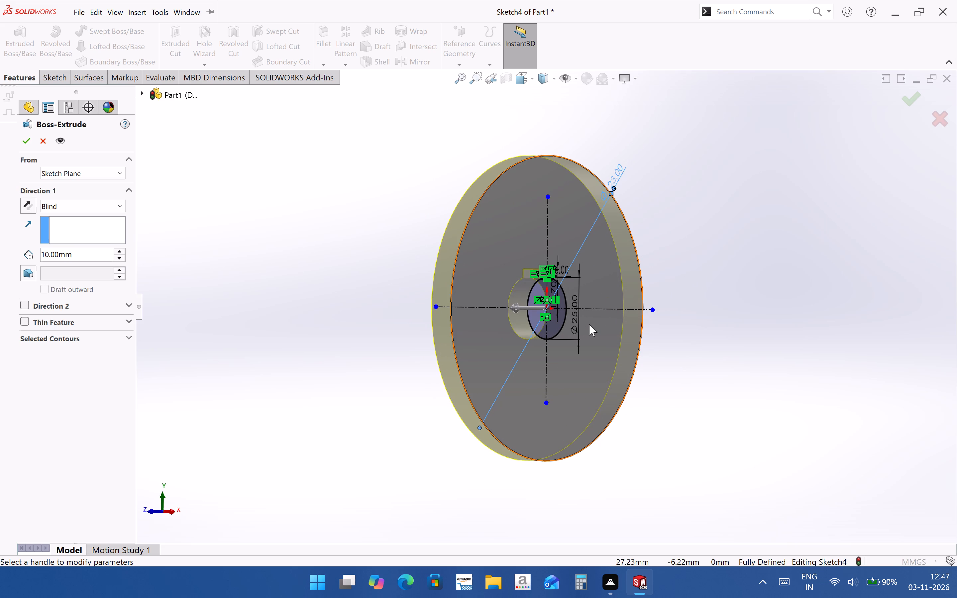
{"action": "key", "text": "3"}
{"action": "left_click", "coordinate": [96, 257]}
{"action": "left_click_drag", "start_coordinate": [96, 257], "coordinate": [35, 257]}
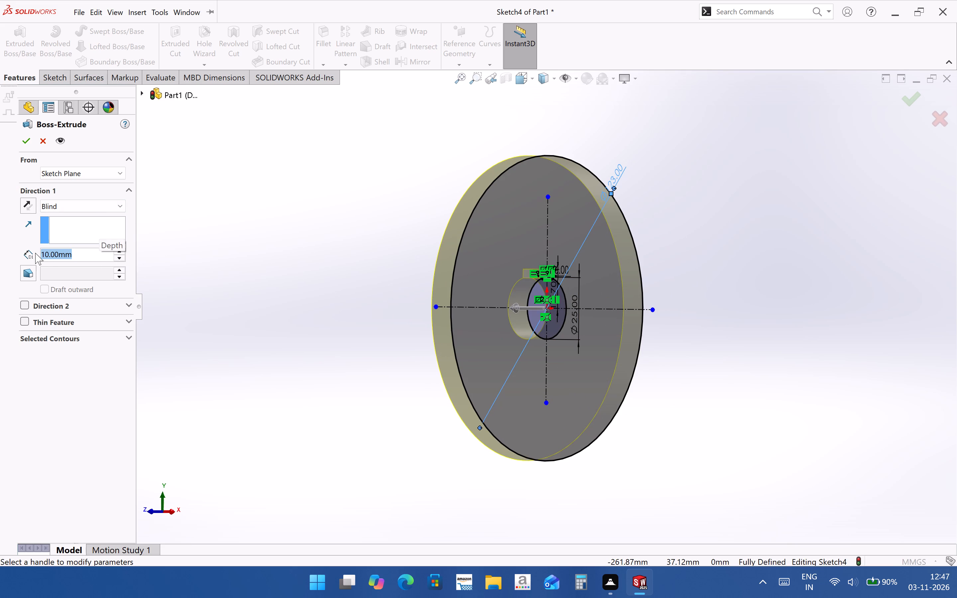
{"action": "type", "text": "30"}
{"action": "key", "text": "Return"}
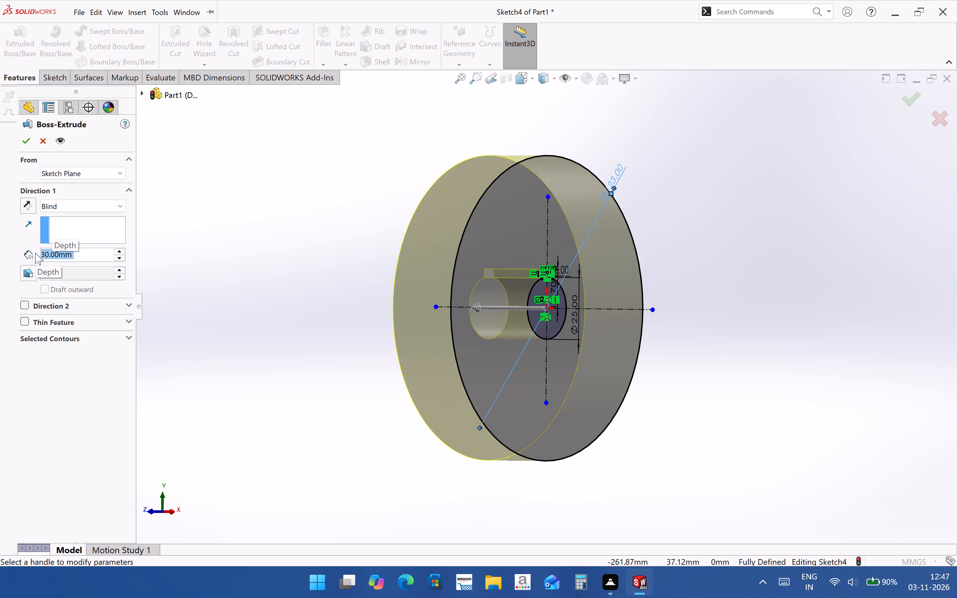
{"action": "left_click", "coordinate": [28, 147]}
{"action": "left_click", "coordinate": [774, 335]}
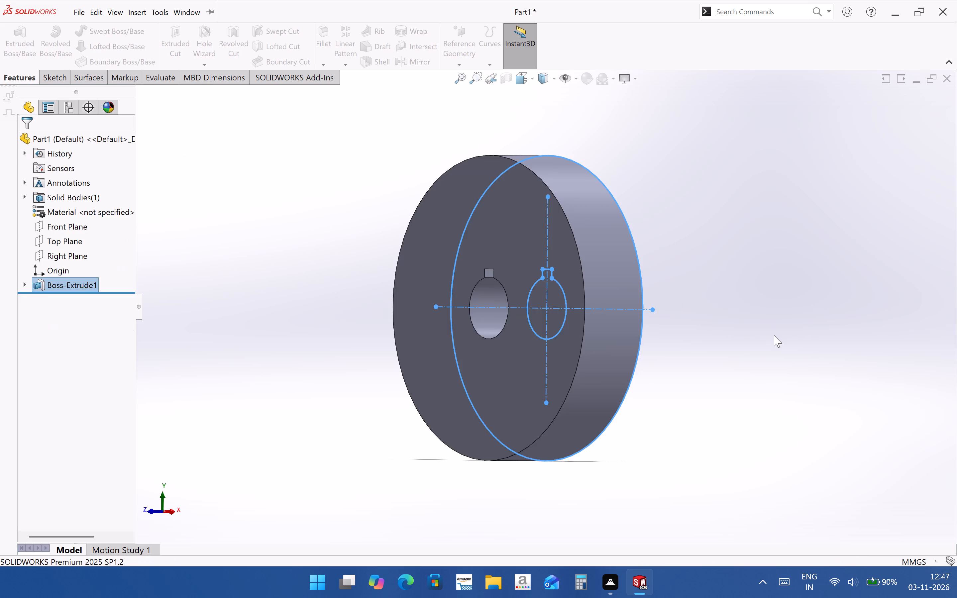
Sketch a circle centred on the origin on the disc's front face and dimension its diameter to 105 mm.
{"action": "middle_click_drag", "start_coordinate": [467, 328], "coordinate": [511, 311]}
{"action": "left_click", "coordinate": [661, 391]}
{"action": "scroll", "coordinate": [454, 284], "scroll_direction": "down", "scroll_amount": 4}
{"action": "middle_click_drag", "start_coordinate": [536, 298], "coordinate": [572, 266]}
{"action": "scroll", "coordinate": [572, 310], "scroll_direction": "up", "scroll_amount": 3}
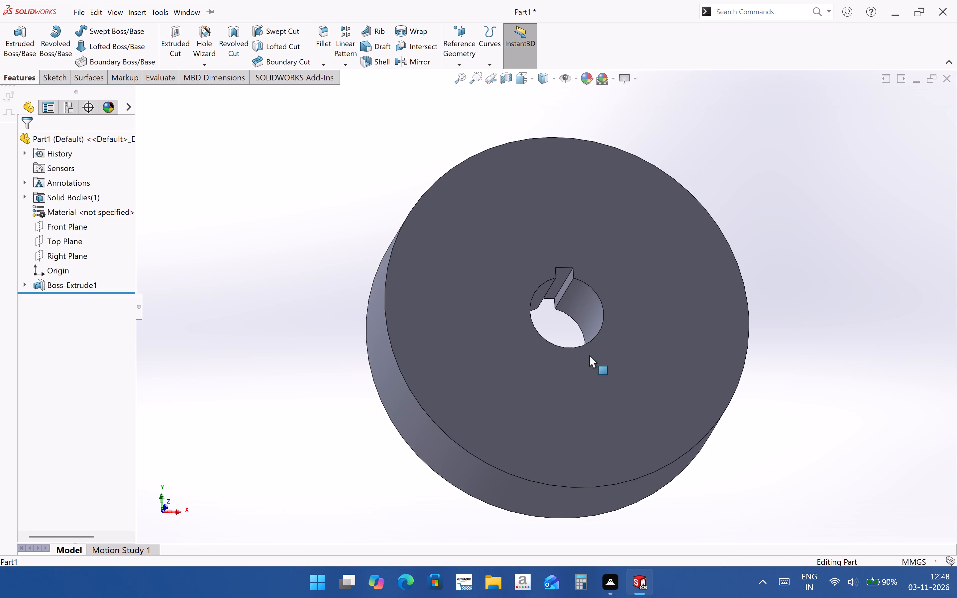
{"action": "middle_click_drag", "start_coordinate": [588, 357], "coordinate": [580, 359]}
{"action": "scroll", "coordinate": [580, 359], "scroll_direction": "up", "scroll_amount": 1}
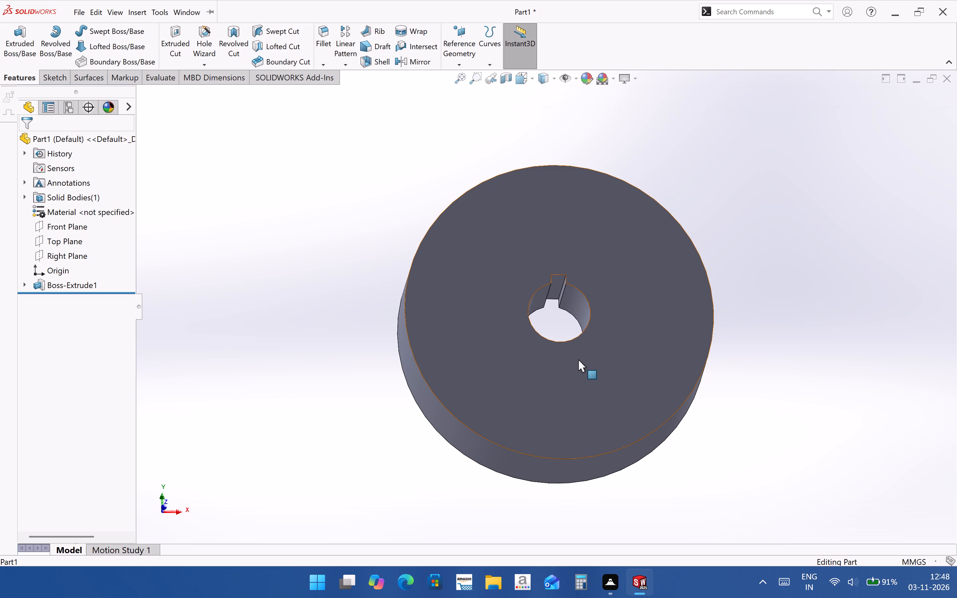
{"action": "left_click", "coordinate": [595, 387]}
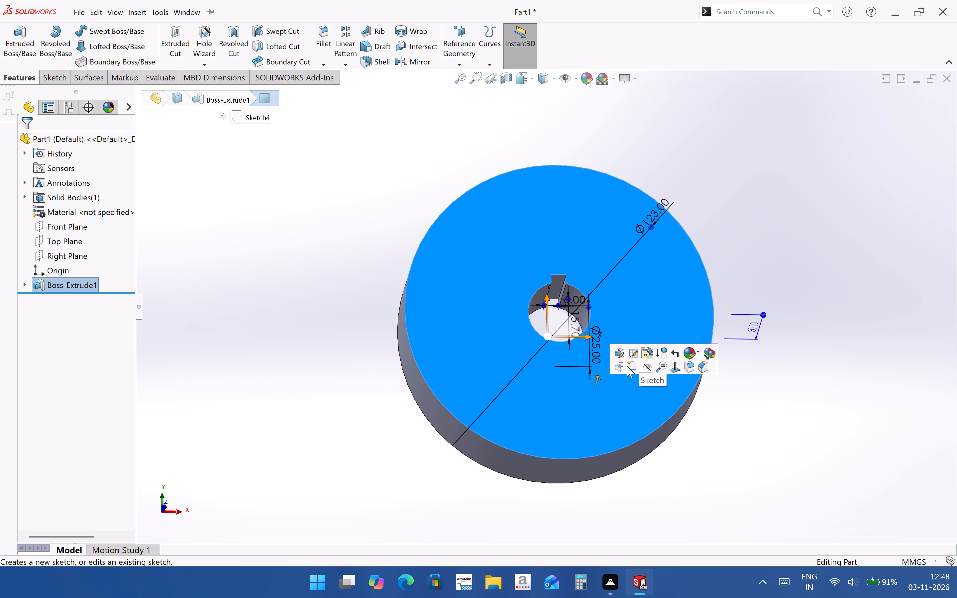
{"action": "left_click", "coordinate": [627, 366]}
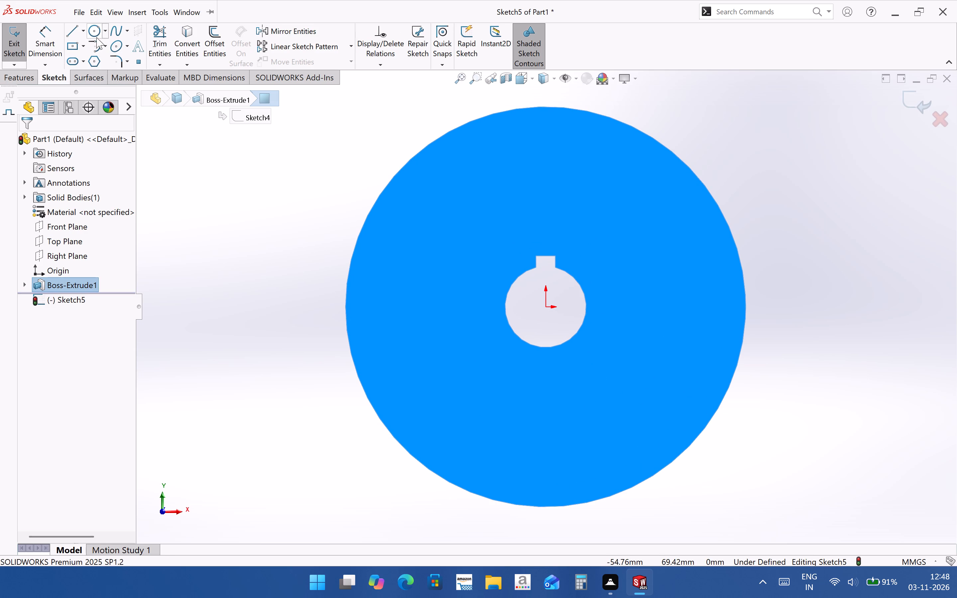
{"action": "left_click", "coordinate": [96, 37]}
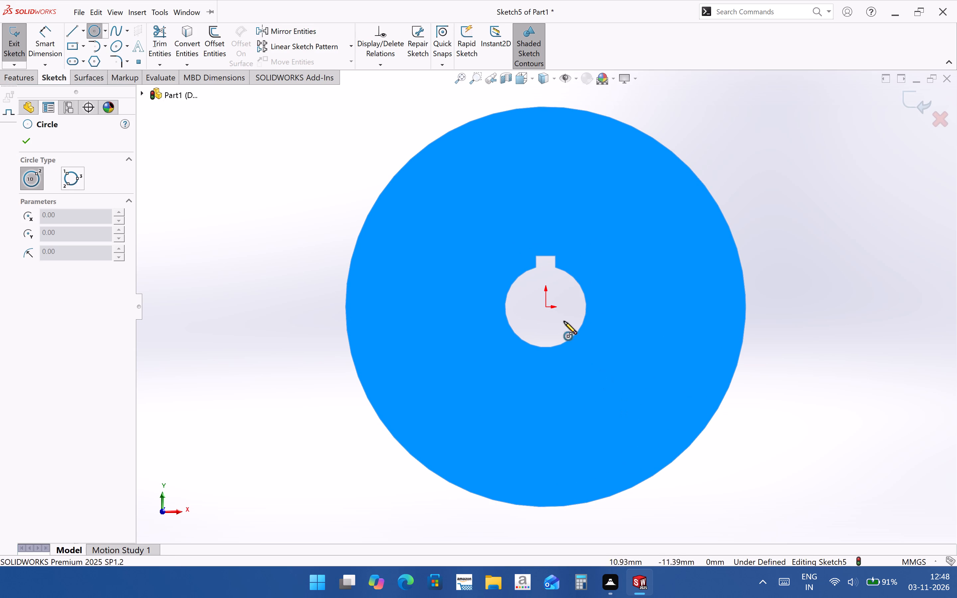
{"action": "left_click", "coordinate": [546, 308]}
{"action": "left_click", "coordinate": [609, 188]}
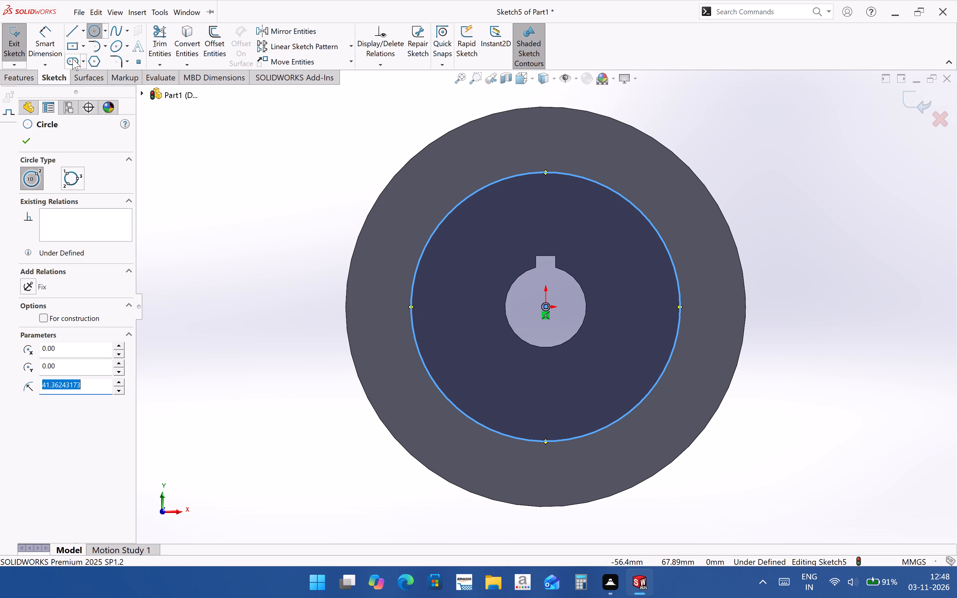
{"action": "left_click", "coordinate": [54, 39]}
{"action": "left_click", "coordinate": [666, 247]}
{"action": "left_click", "coordinate": [731, 218]}
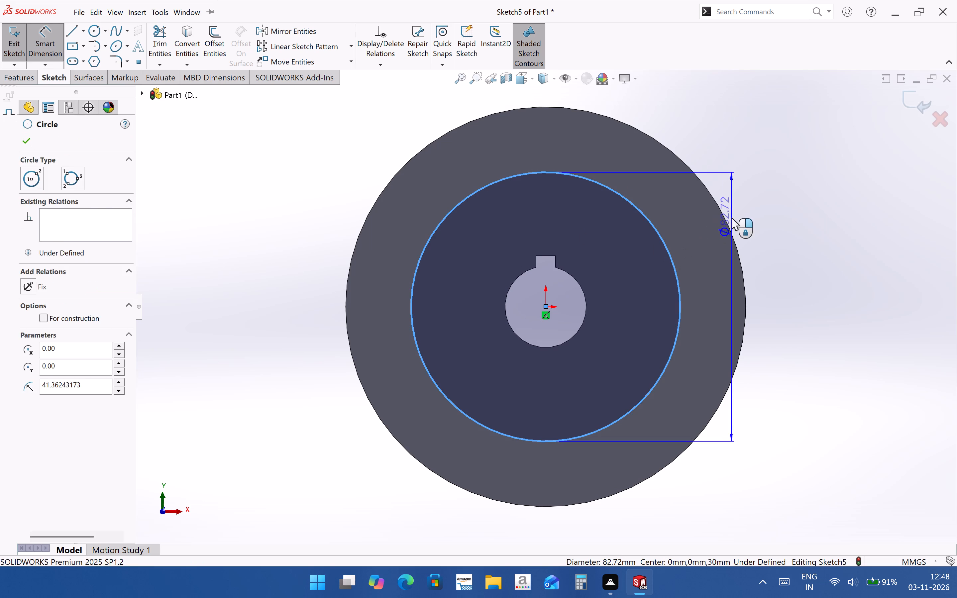
{"action": "type", "text": "105"}
{"action": "key", "text": "Return"}
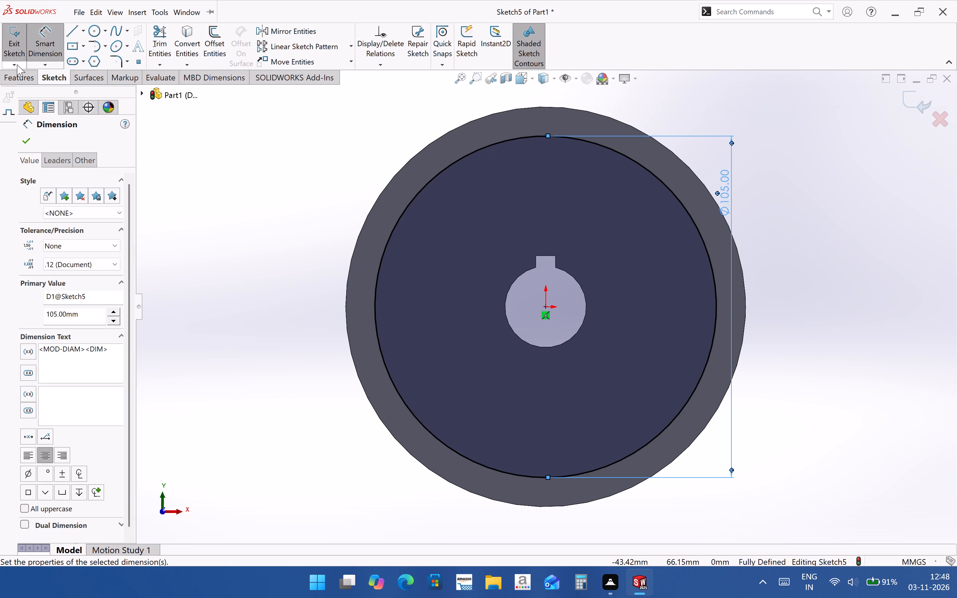
Cut-extrude the 105 mm circle with a blind depth of 5 mm to recess the disc's front face.
{"action": "left_click", "coordinate": [27, 83]}
{"action": "left_click", "coordinate": [179, 45]}
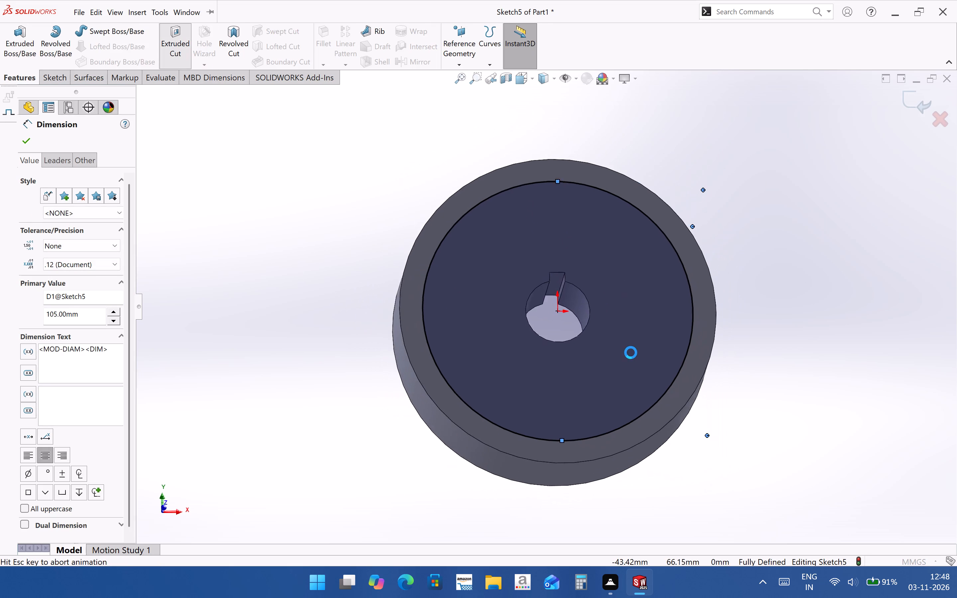
{"action": "middle_click_drag", "start_coordinate": [639, 385], "coordinate": [559, 427]}
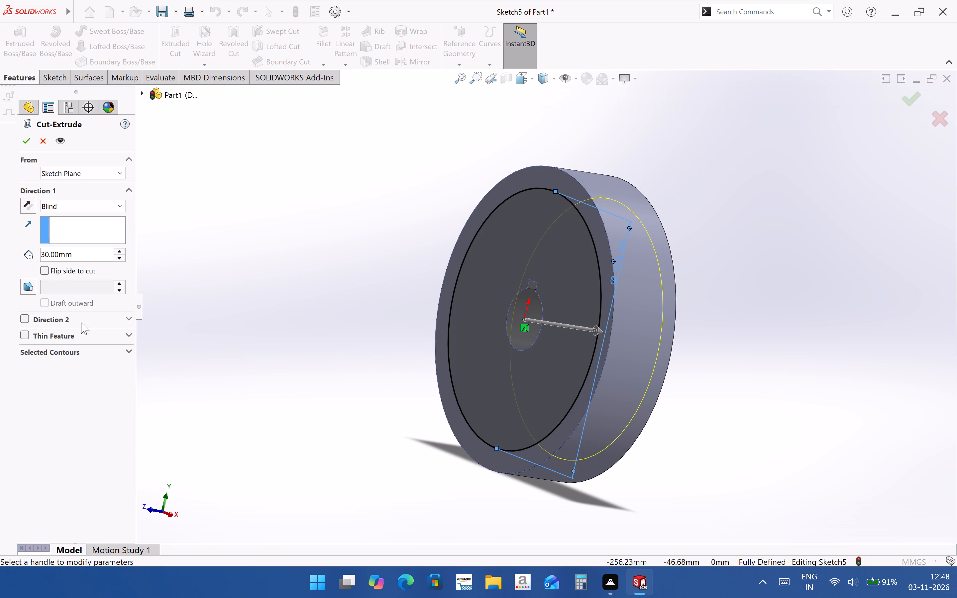
{"action": "left_click", "coordinate": [84, 253]}
{"action": "left_click_drag", "start_coordinate": [84, 253], "coordinate": [81, 253]}
{"action": "left_click_drag", "start_coordinate": [81, 253], "coordinate": [0, 253]}
{"action": "type", "text": "105"}
{"action": "key", "text": "Return"}
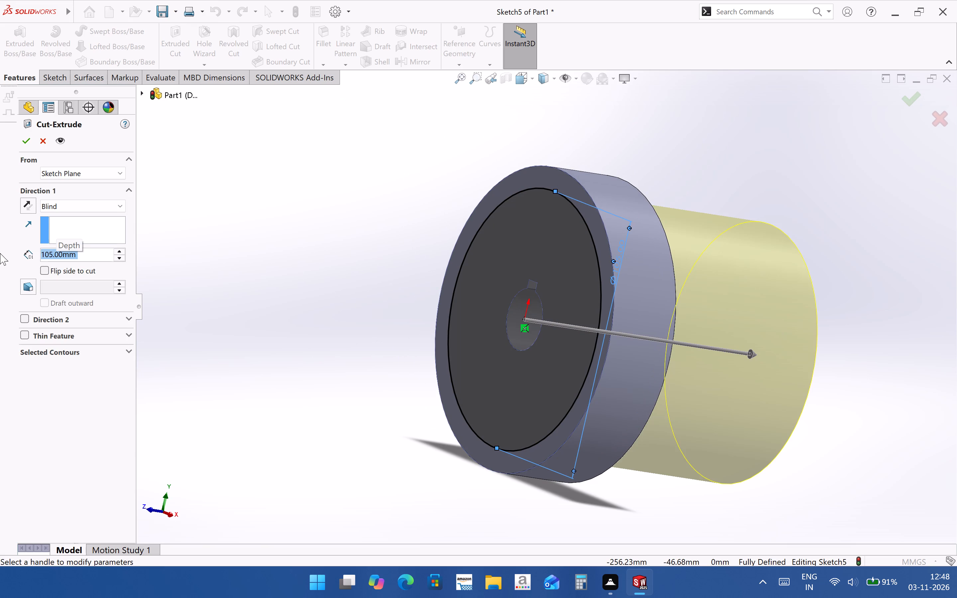
{"action": "left_click", "coordinate": [97, 256]}
{"action": "left_click_drag", "start_coordinate": [97, 256], "coordinate": [8, 255]}
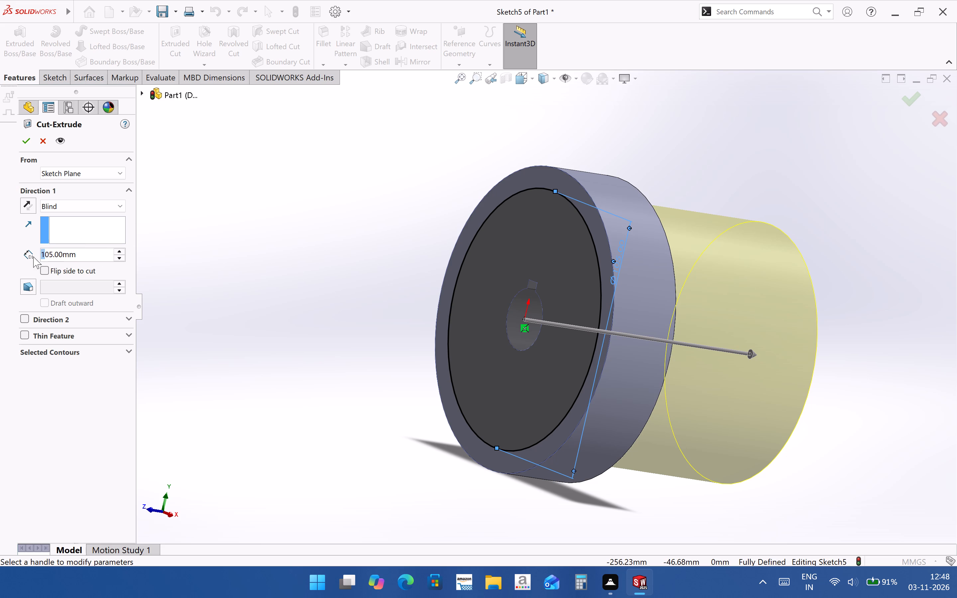
{"action": "left_click_drag", "start_coordinate": [78, 255], "coordinate": [0, 254]}
{"action": "key", "text": "5"}
{"action": "key", "text": "Return"}
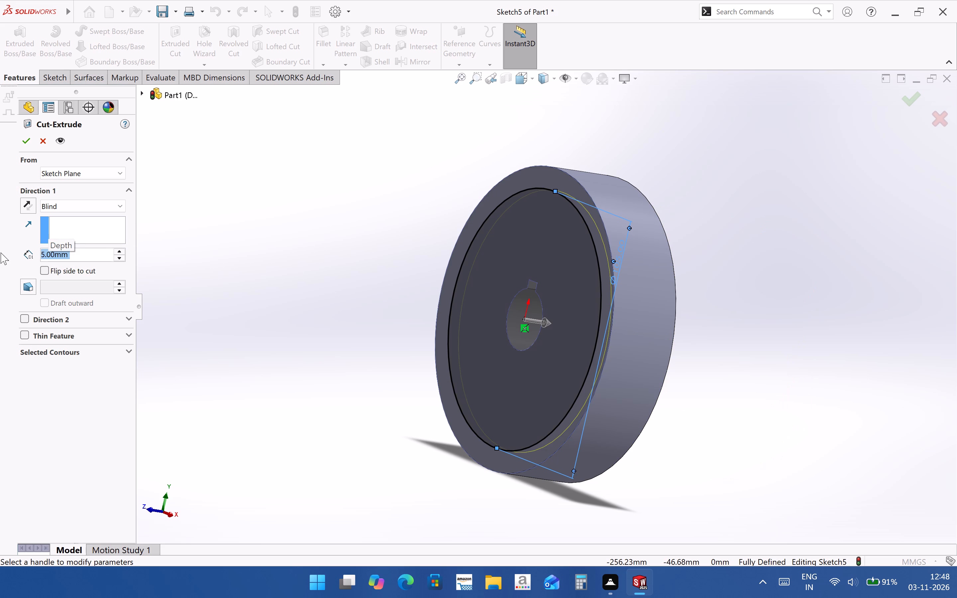
{"action": "left_click", "coordinate": [29, 142]}
{"action": "left_click", "coordinate": [486, 519]}
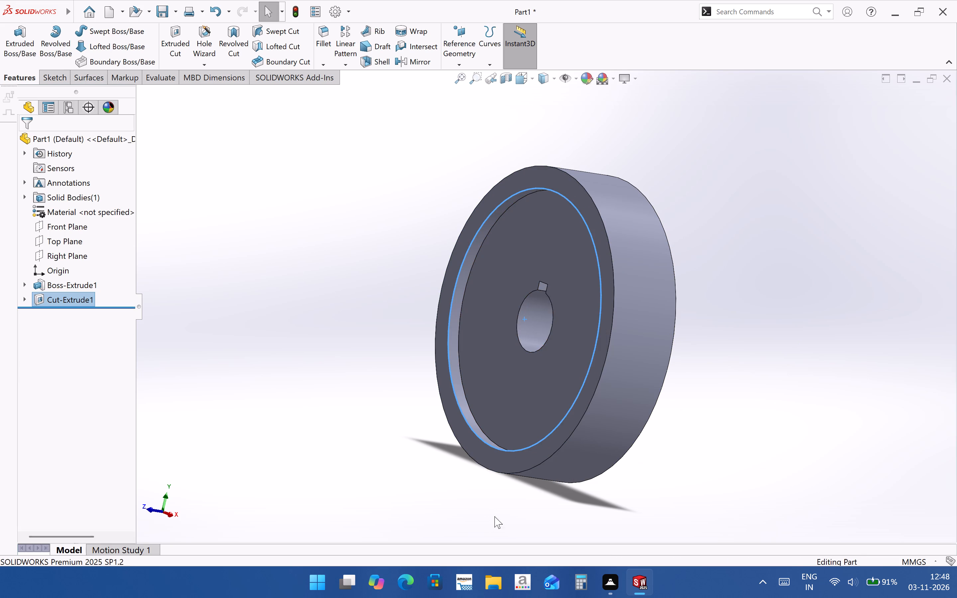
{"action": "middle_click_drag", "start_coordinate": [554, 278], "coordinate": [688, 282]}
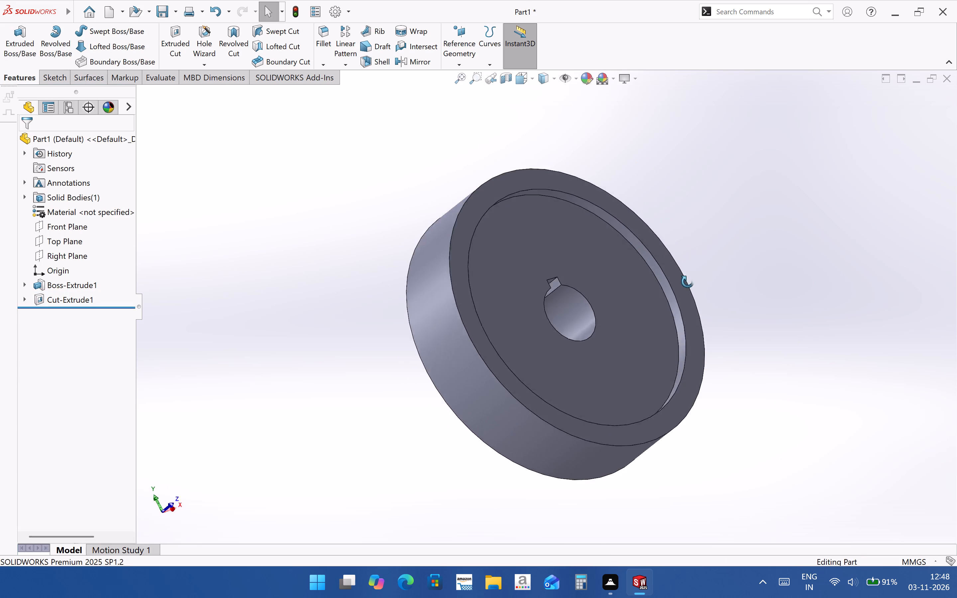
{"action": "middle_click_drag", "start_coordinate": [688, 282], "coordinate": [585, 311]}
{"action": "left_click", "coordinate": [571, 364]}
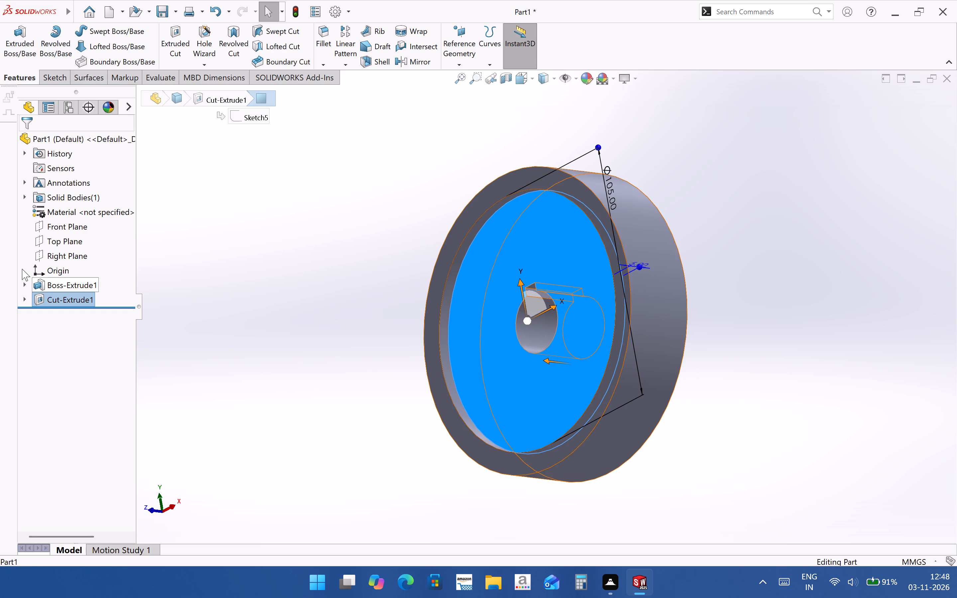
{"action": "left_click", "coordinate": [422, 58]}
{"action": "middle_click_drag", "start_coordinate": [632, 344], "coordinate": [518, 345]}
Turn on the display of the reference planes around the disc and leave the unfinished Mirror command.
{"action": "left_click", "coordinate": [555, 75]}
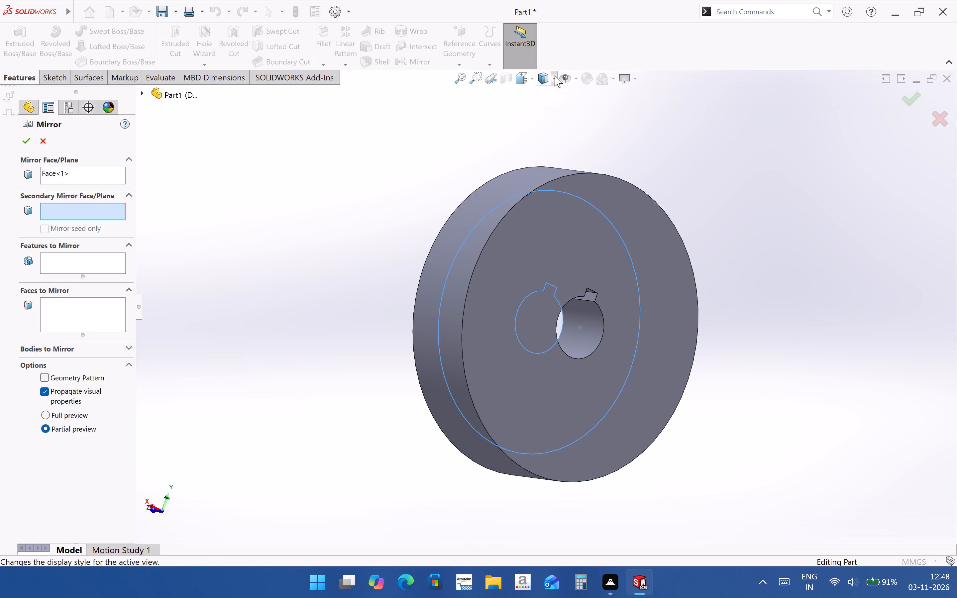
{"action": "left_click", "coordinate": [584, 93]}
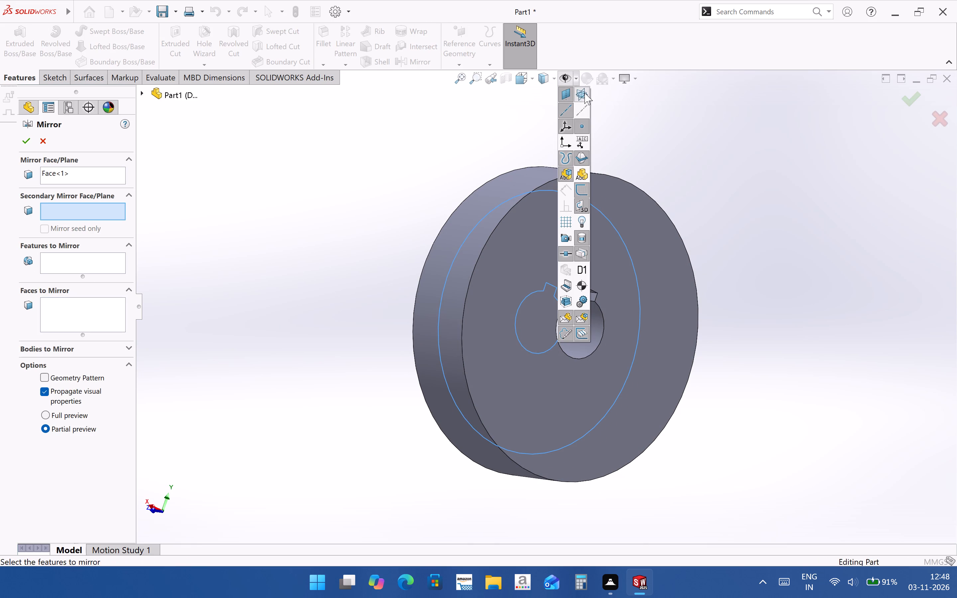
{"action": "left_click", "coordinate": [820, 213]}
{"action": "middle_click_drag", "start_coordinate": [522, 316], "coordinate": [596, 359]}
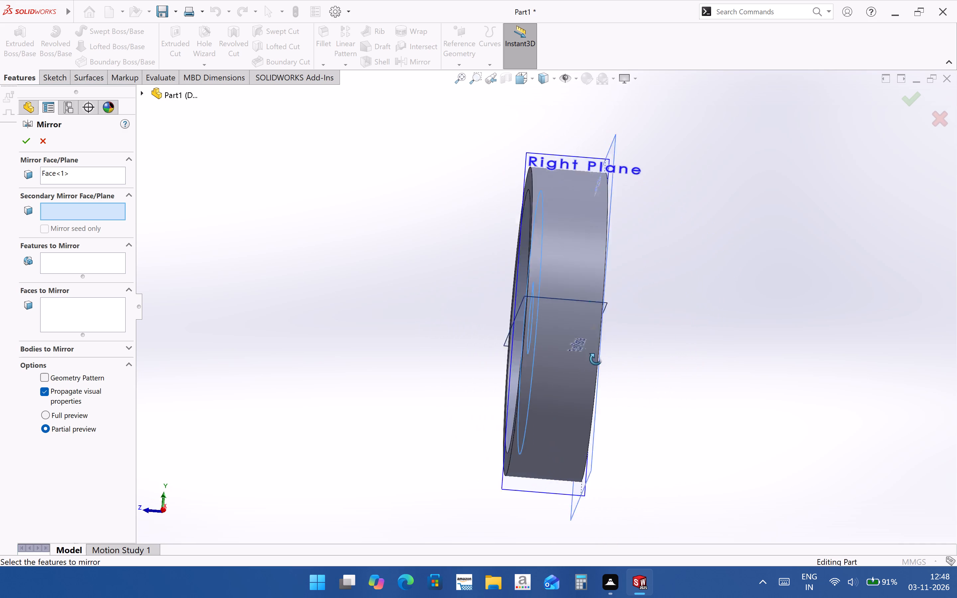
{"action": "middle_click_drag", "start_coordinate": [596, 359], "coordinate": [601, 369]}
{"action": "middle_click_drag", "start_coordinate": [569, 227], "coordinate": [725, 417]}
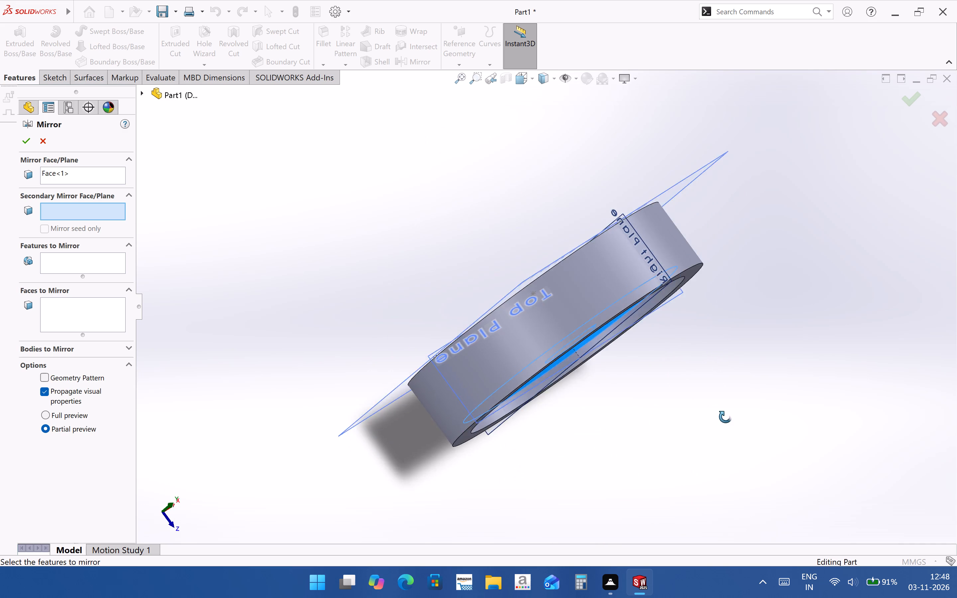
{"action": "middle_click_drag", "start_coordinate": [725, 417], "coordinate": [715, 331]}
{"action": "left_click", "coordinate": [41, 138]}
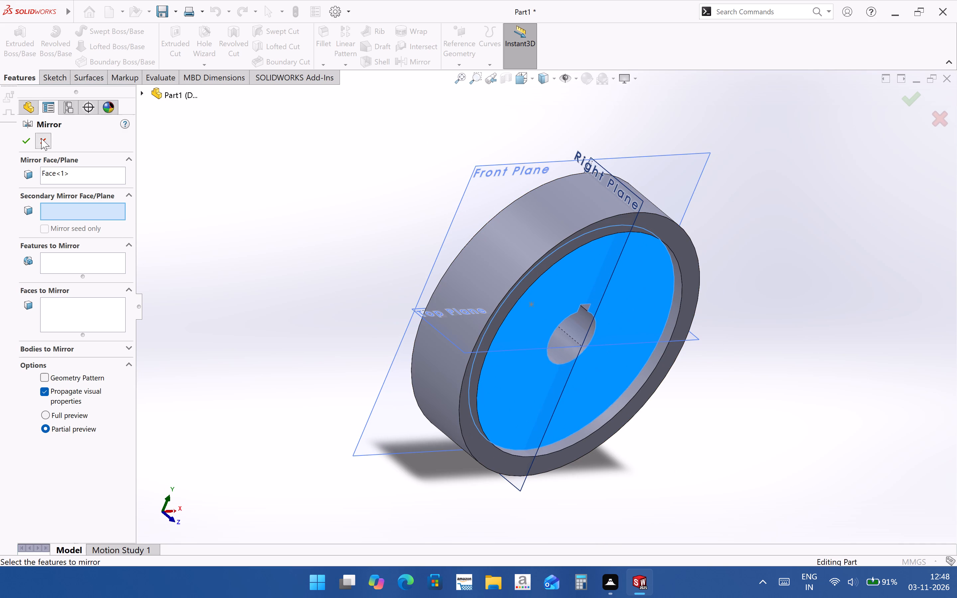
{"action": "left_click", "coordinate": [395, 275]}
Create a reference plane offset 15 mm from the disc's front rim face, with the offset flipped into the disc.
{"action": "middle_click_drag", "start_coordinate": [451, 360], "coordinate": [463, 393]}
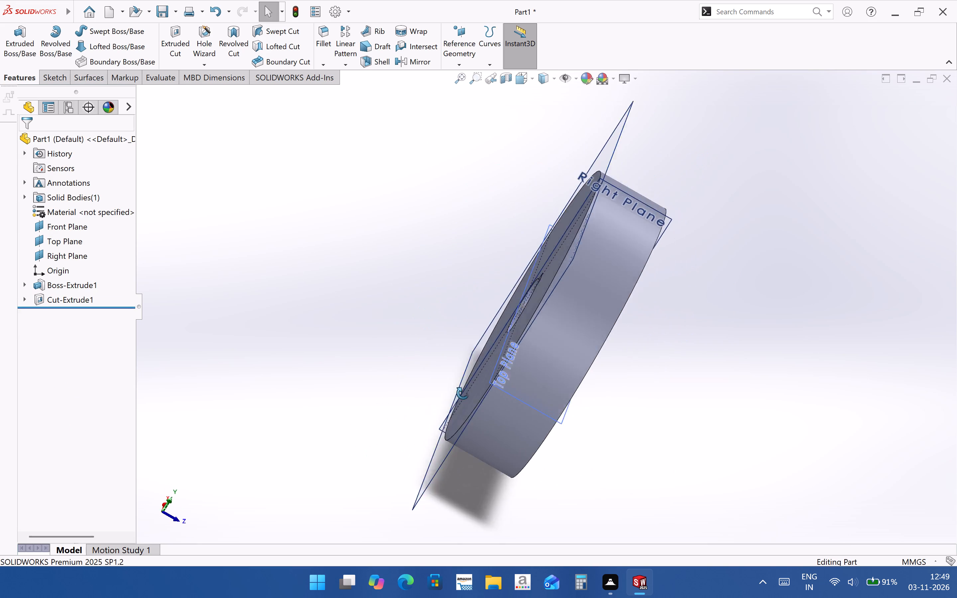
{"action": "middle_click_drag", "start_coordinate": [463, 393], "coordinate": [426, 359]}
{"action": "left_click", "coordinate": [483, 266]}
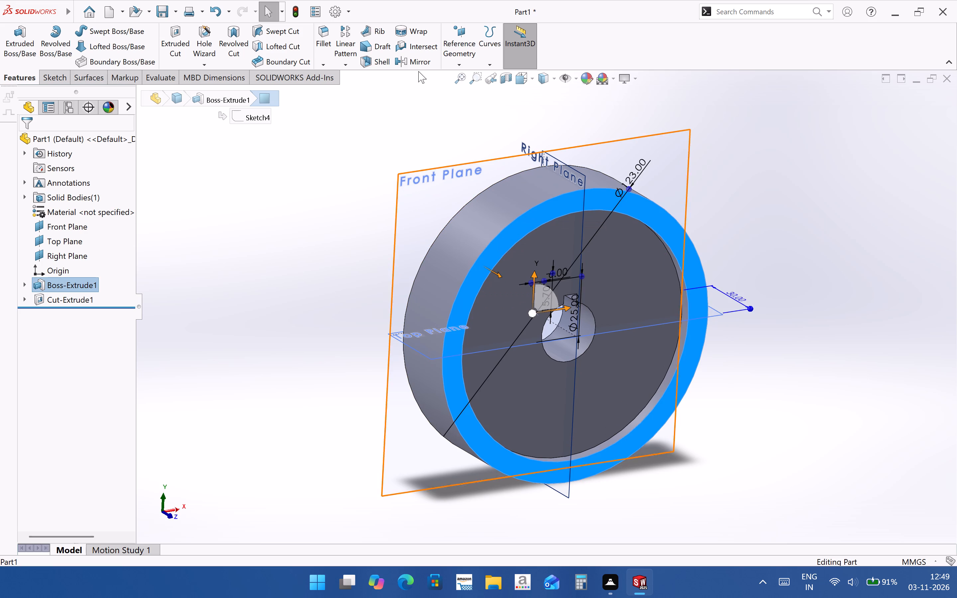
{"action": "left_click", "coordinate": [467, 68]}
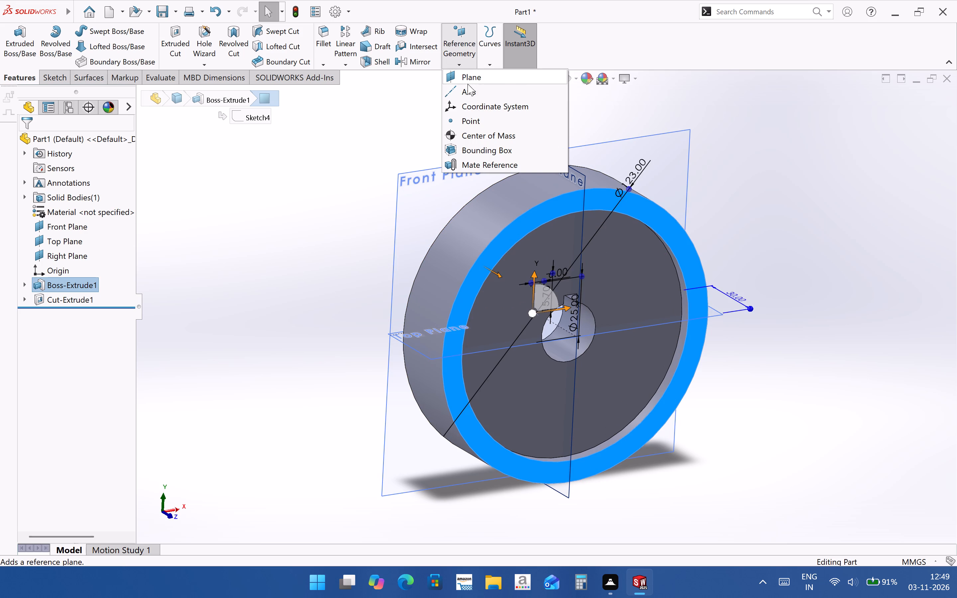
{"action": "left_click", "coordinate": [468, 84]}
{"action": "middle_click_drag", "start_coordinate": [470, 247], "coordinate": [542, 264]}
{"action": "left_click", "coordinate": [50, 324]}
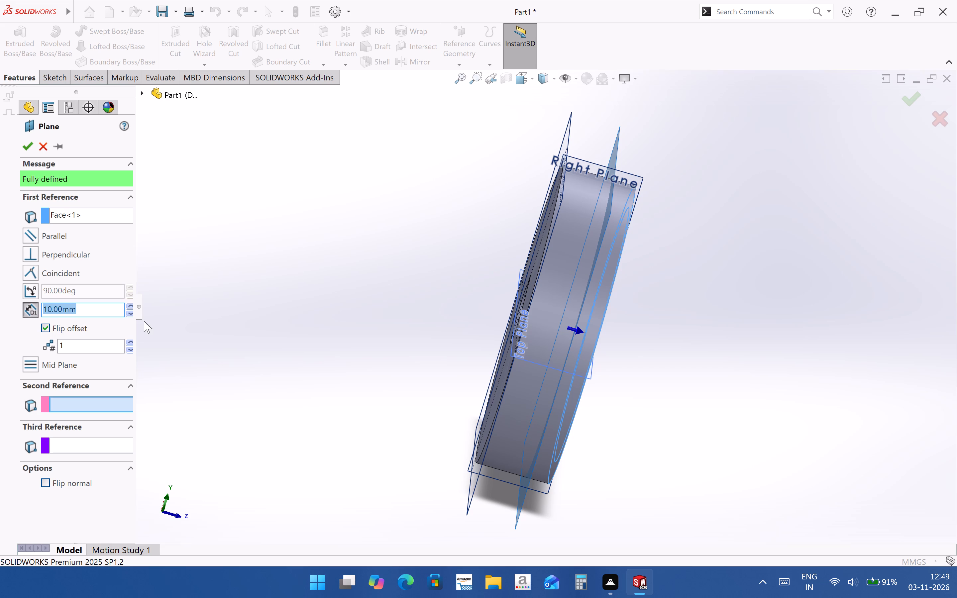
{"action": "left_click_drag", "start_coordinate": [84, 312], "coordinate": [44, 312]}
{"action": "type", "text": "15"}
{"action": "key", "text": "Return"}
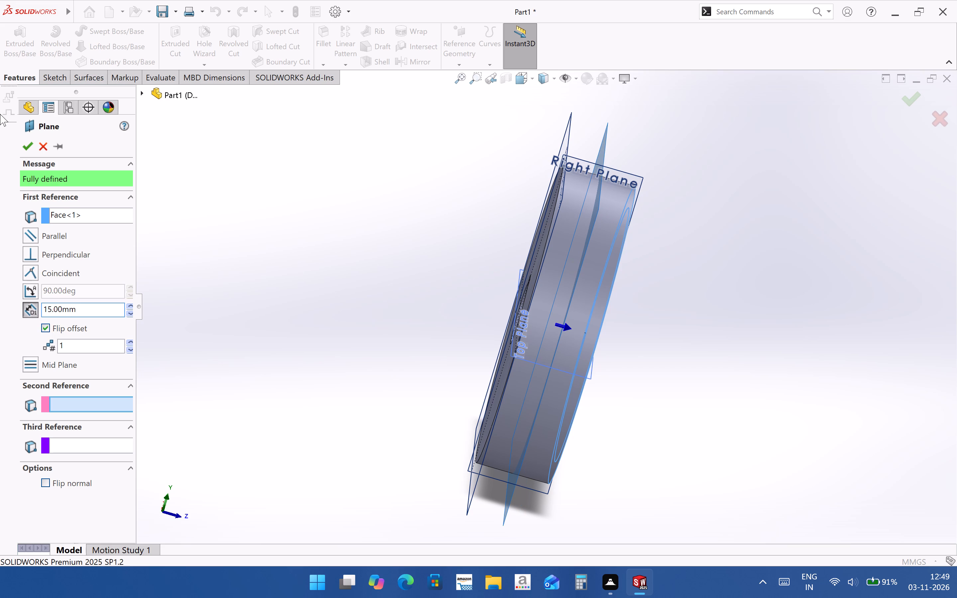
{"action": "left_click", "coordinate": [28, 149]}
{"action": "left_click", "coordinate": [871, 289]}
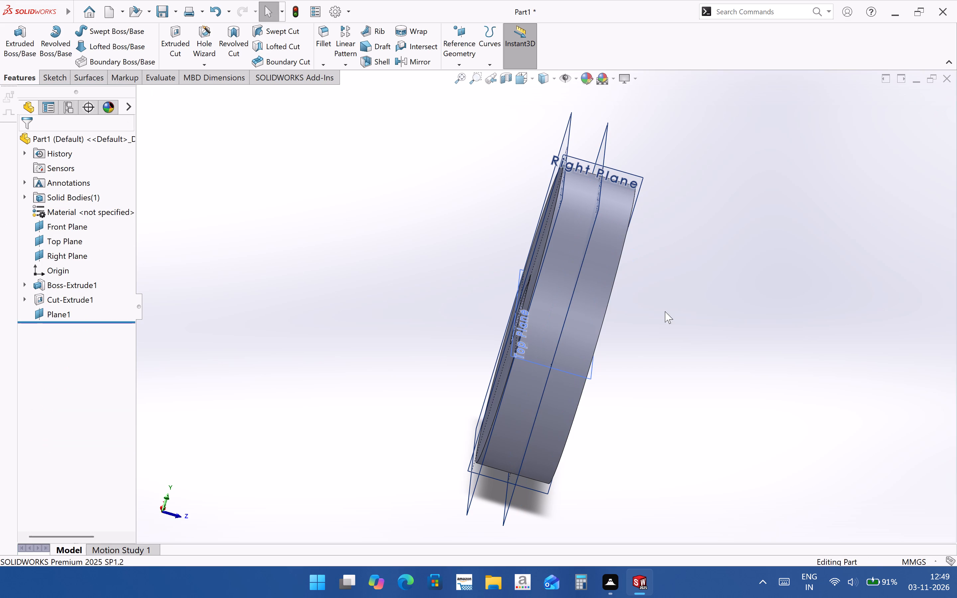
Mirror the 105 mm recess cut about the offset plane at mid-thickness onto the disc's back face.
{"action": "middle_click_drag", "start_coordinate": [460, 294], "coordinate": [385, 259]}
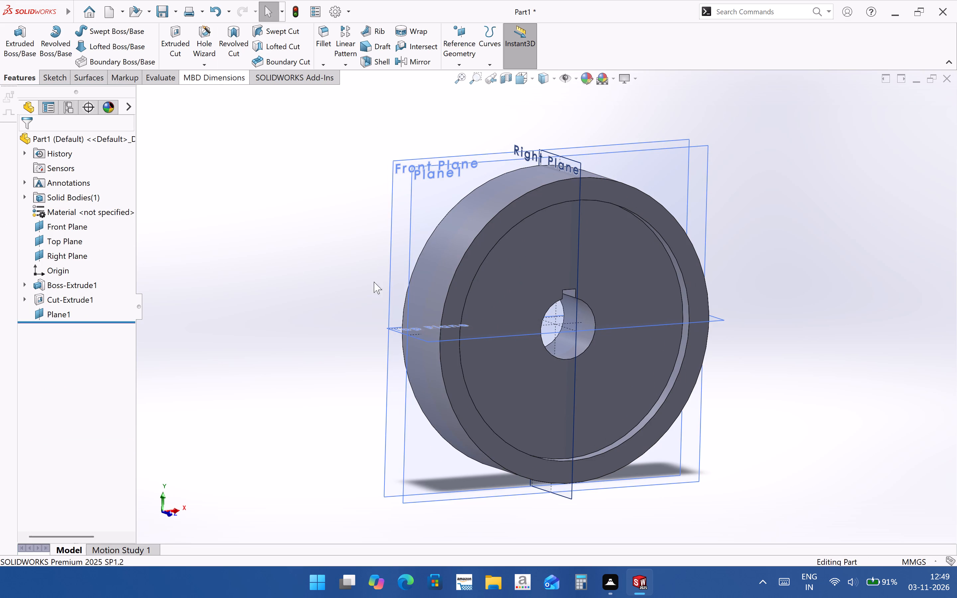
{"action": "left_click", "coordinate": [71, 296]}
{"action": "scroll", "coordinate": [400, 175], "scroll_direction": "down", "scroll_amount": 2}
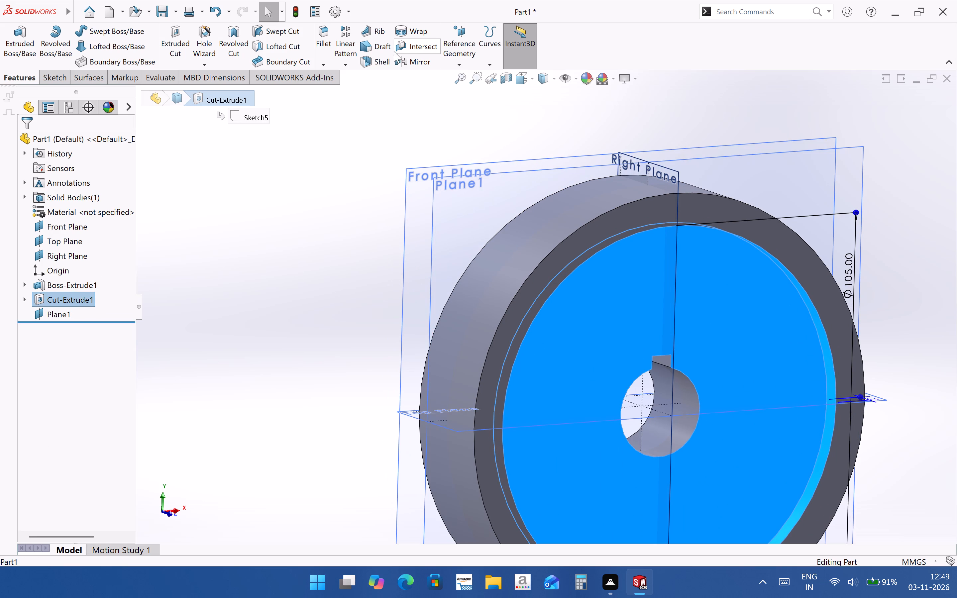
{"action": "left_click", "coordinate": [408, 67]}
{"action": "scroll", "coordinate": [517, 261], "scroll_direction": "up", "scroll_amount": 3}
{"action": "middle_click_drag", "start_coordinate": [532, 285], "coordinate": [578, 322]}
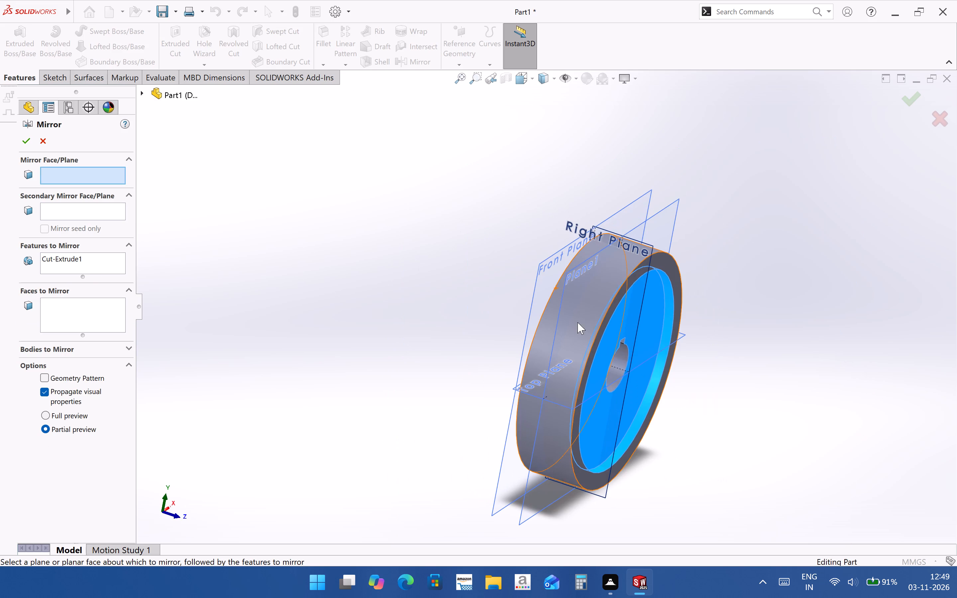
{"action": "left_click", "coordinate": [573, 265]}
{"action": "middle_click_drag", "start_coordinate": [563, 347], "coordinate": [668, 365]}
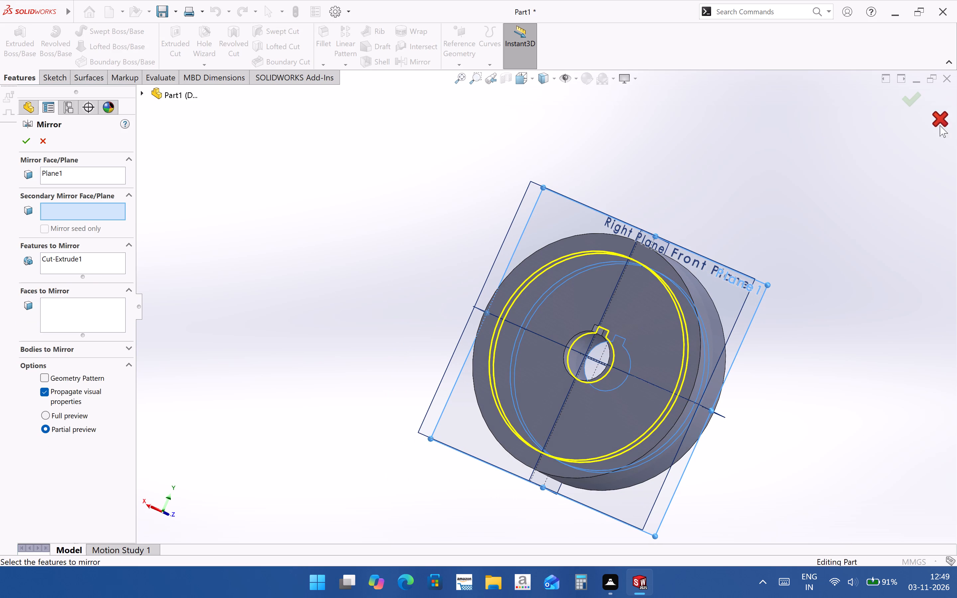
{"action": "left_click", "coordinate": [905, 96]}
{"action": "left_click", "coordinate": [871, 275]}
Hide the reference planes in the view.
{"action": "middle_click_drag", "start_coordinate": [706, 352], "coordinate": [618, 334]}
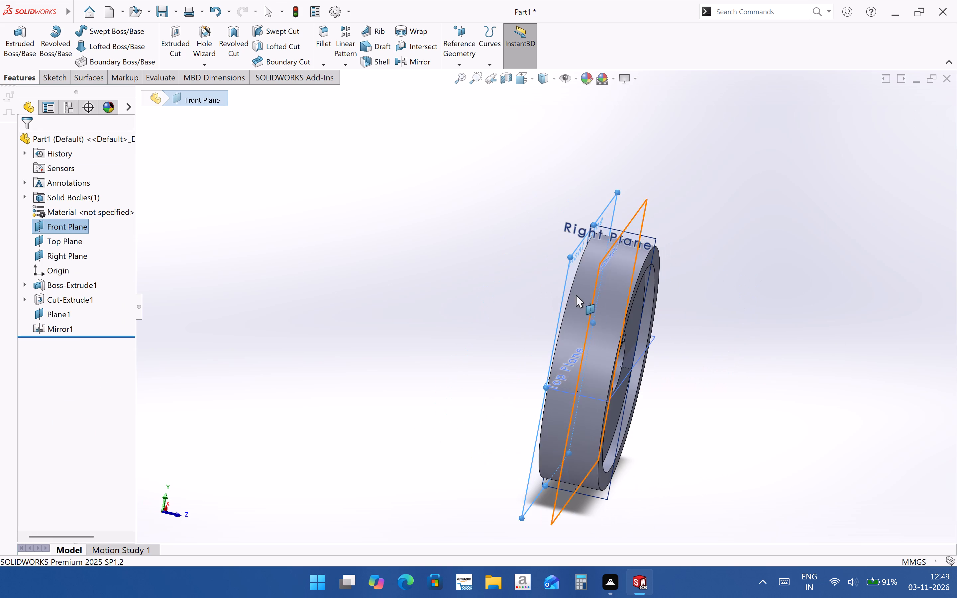
{"action": "middle_click_drag", "start_coordinate": [566, 288], "coordinate": [541, 273]}
{"action": "left_click", "coordinate": [572, 77]}
{"action": "left_click", "coordinate": [762, 229]}
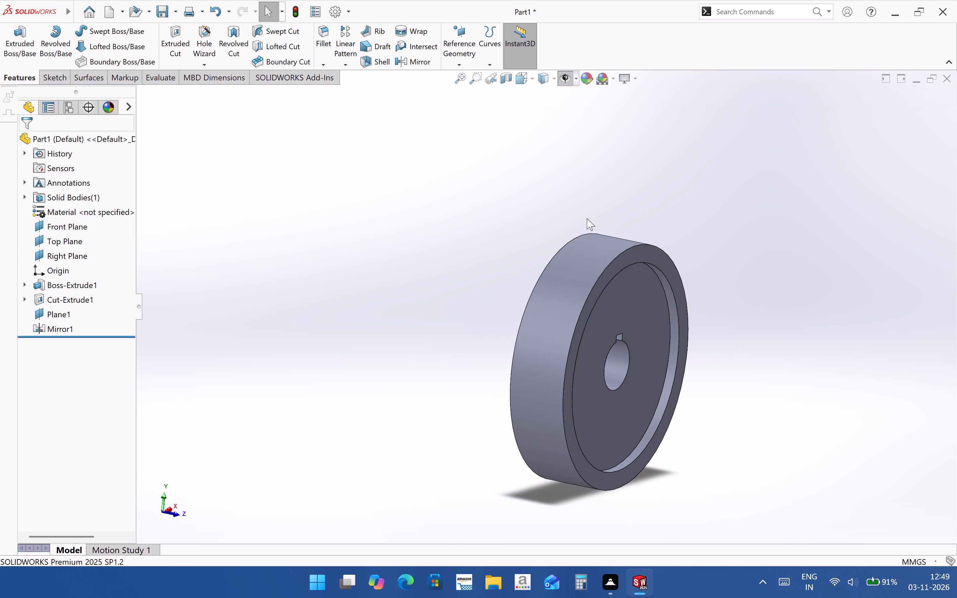
Examine the disc from both sides, checking the two recesses, the recess wall and the keyed bore.
{"action": "scroll", "coordinate": [592, 251], "scroll_direction": "down", "scroll_amount": 3}
{"action": "scroll", "coordinate": [421, 152], "scroll_direction": "up", "scroll_amount": 3}
{"action": "scroll", "coordinate": [625, 376], "scroll_direction": "down", "scroll_amount": 2}
{"action": "middle_click_drag", "start_coordinate": [588, 395], "coordinate": [611, 401]}
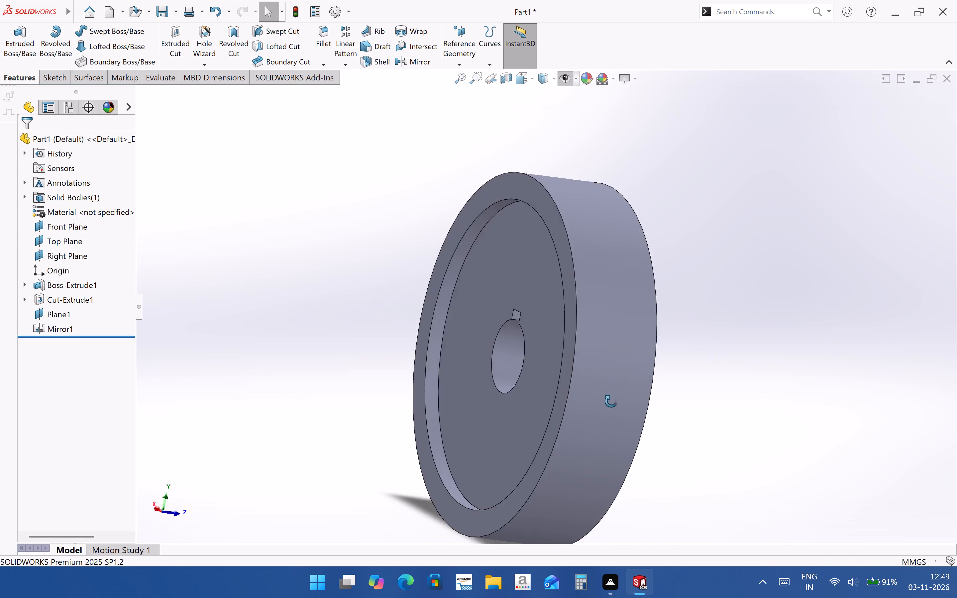
{"action": "middle_click_drag", "start_coordinate": [611, 401], "coordinate": [534, 340]}
{"action": "scroll", "coordinate": [534, 340], "scroll_direction": "up", "scroll_amount": 2}
{"action": "scroll", "coordinate": [533, 443], "scroll_direction": "down", "scroll_amount": 2}
{"action": "middle_click_drag", "start_coordinate": [527, 308], "coordinate": [542, 325]}
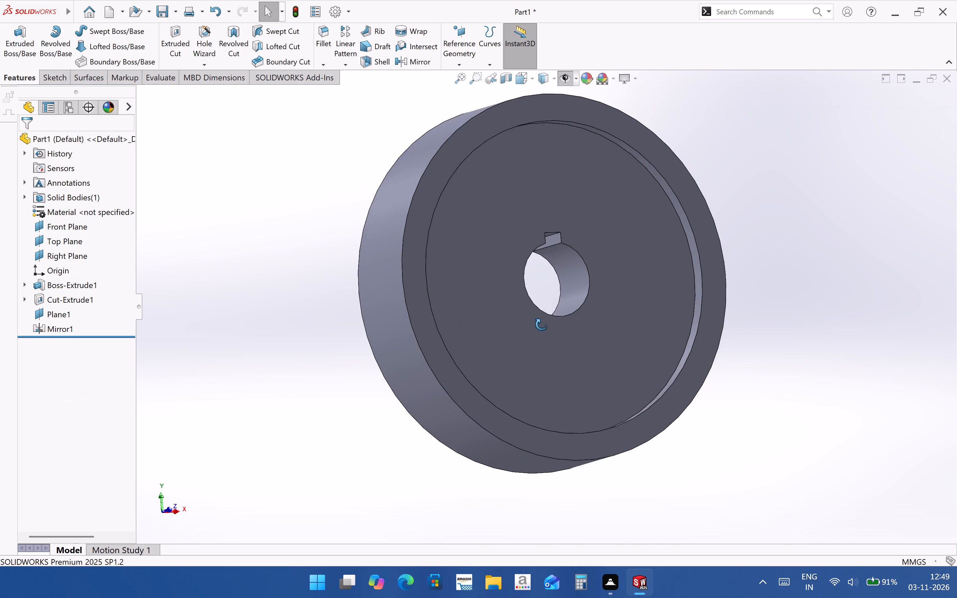
{"action": "middle_click_drag", "start_coordinate": [542, 325], "coordinate": [573, 390]}
{"action": "scroll", "coordinate": [572, 389], "scroll_direction": "down", "scroll_amount": 1}
{"action": "left_click", "coordinate": [418, 233]}
{"action": "scroll", "coordinate": [521, 452], "scroll_direction": "up", "scroll_amount": 5}
{"action": "left_click", "coordinate": [730, 365]}
{"action": "scroll", "coordinate": [555, 275], "scroll_direction": "down", "scroll_amount": 4}
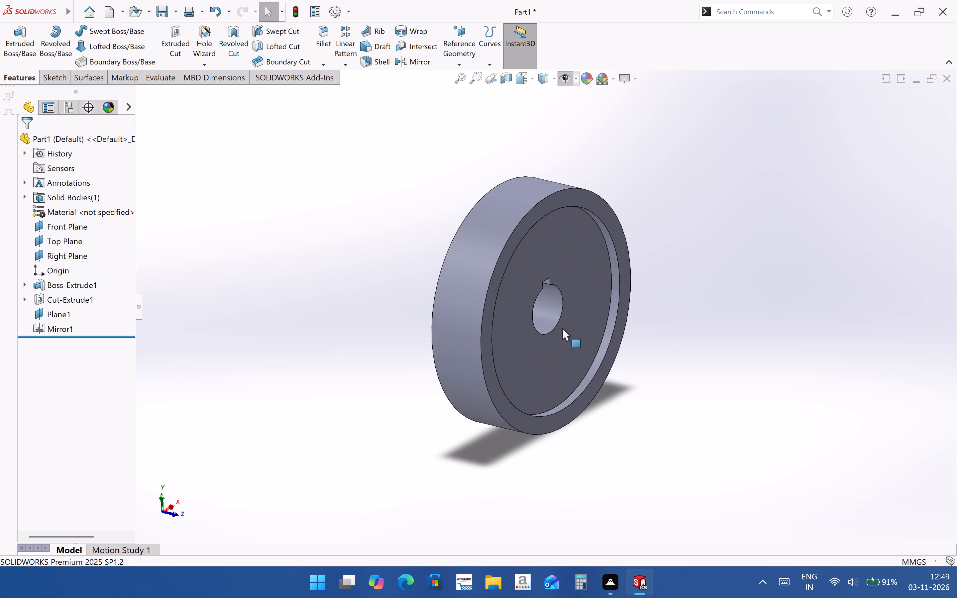
{"action": "scroll", "coordinate": [562, 328], "scroll_direction": "down", "scroll_amount": 3}
{"action": "middle_click_drag", "start_coordinate": [604, 365], "coordinate": [611, 368]}
{"action": "left_click", "coordinate": [637, 367]}
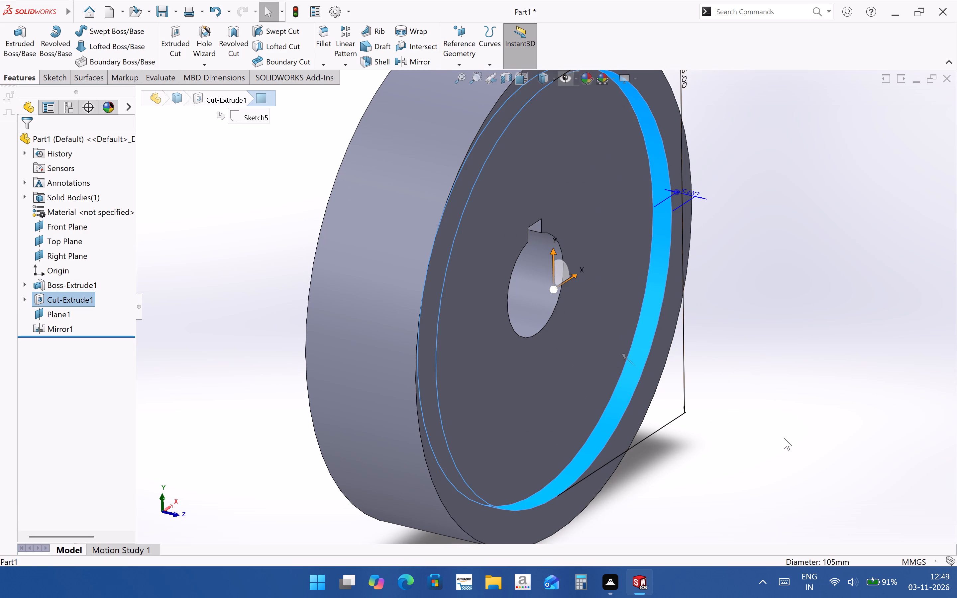
{"action": "left_click", "coordinate": [720, 398]}
{"action": "left_click", "coordinate": [534, 271]}
{"action": "left_click", "coordinate": [827, 357]}
{"action": "scroll", "coordinate": [528, 296], "scroll_direction": "up", "scroll_amount": 3}
{"action": "middle_click_drag", "start_coordinate": [552, 317], "coordinate": [558, 286]}
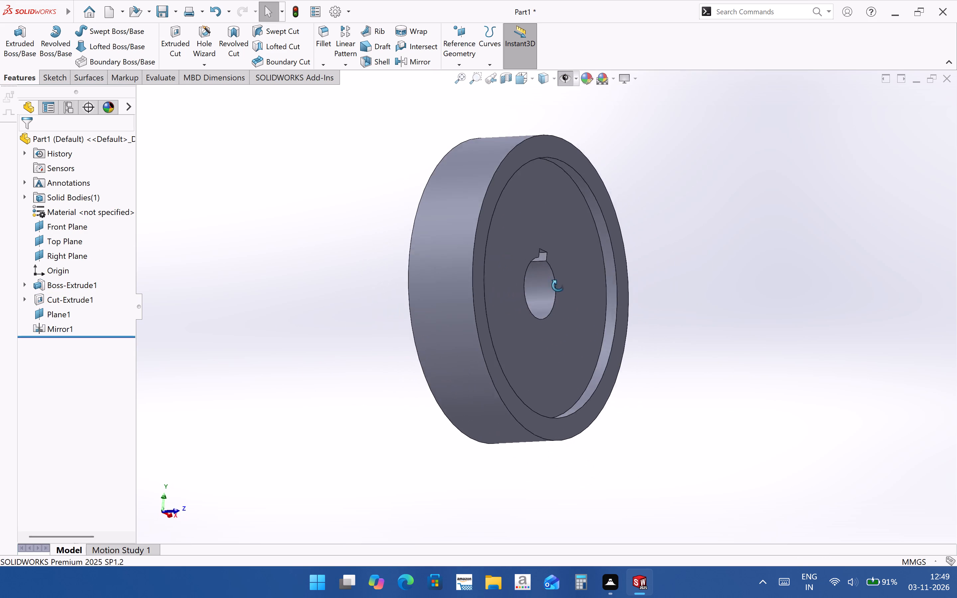
{"action": "middle_click_drag", "start_coordinate": [558, 286], "coordinate": [517, 321]}
{"action": "scroll", "coordinate": [538, 337], "scroll_direction": "up", "scroll_amount": 2}
{"action": "scroll", "coordinate": [573, 300], "scroll_direction": "down", "scroll_amount": 3}
{"action": "scroll", "coordinate": [594, 343], "scroll_direction": "up", "scroll_amount": 3}
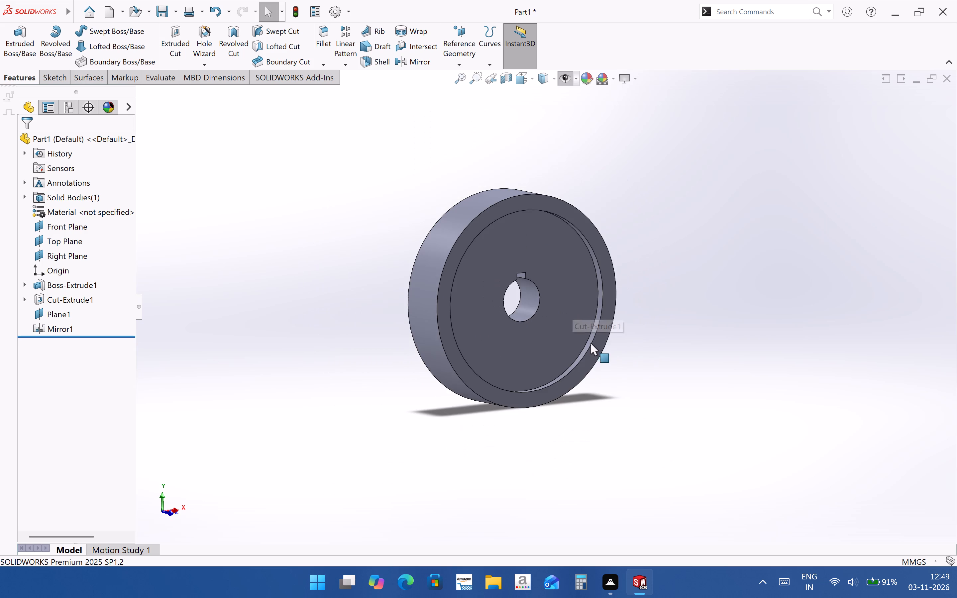
{"action": "middle_click_drag", "start_coordinate": [570, 340], "coordinate": [545, 345]}
{"action": "scroll", "coordinate": [625, 394], "scroll_direction": "up", "scroll_amount": 1}
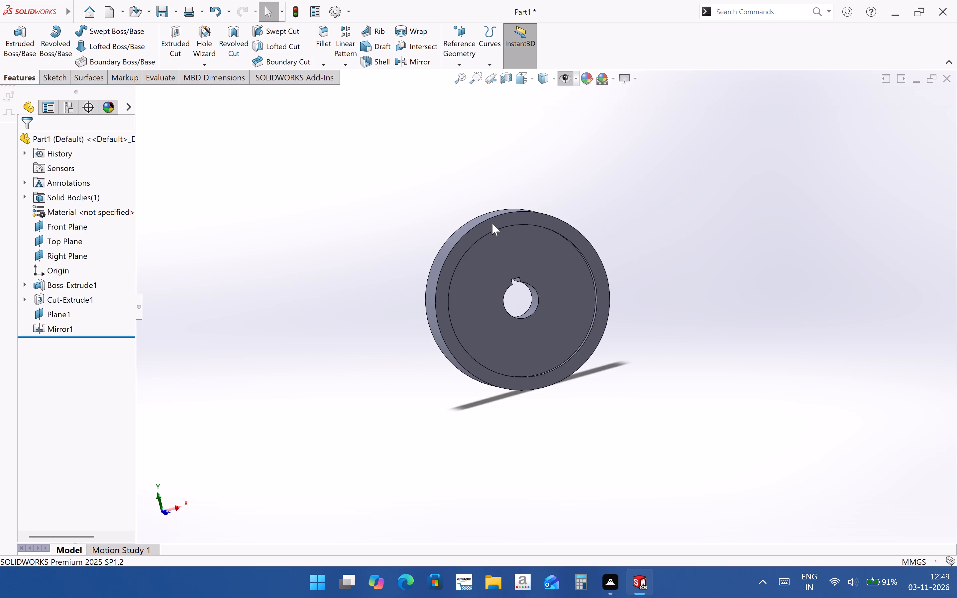
{"action": "scroll", "coordinate": [492, 224], "scroll_direction": "down", "scroll_amount": 4}
{"action": "middle_click_drag", "start_coordinate": [576, 352], "coordinate": [565, 362]}
{"action": "scroll", "coordinate": [577, 370], "scroll_direction": "up", "scroll_amount": 6}
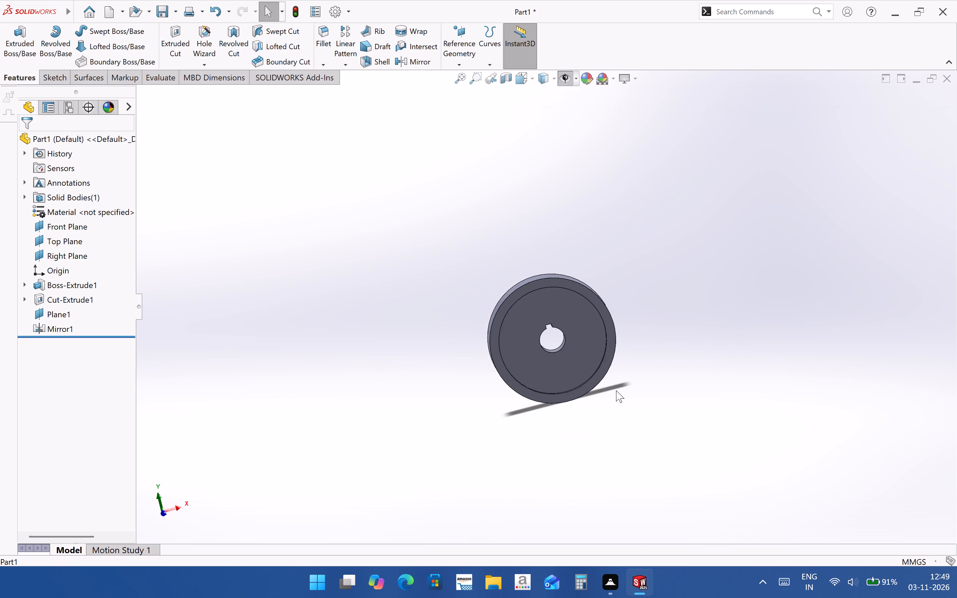
{"action": "scroll", "coordinate": [616, 390], "scroll_direction": "down", "scroll_amount": 3}
{"action": "scroll", "coordinate": [578, 362], "scroll_direction": "up", "scroll_amount": 3}
{"action": "middle_click_drag", "start_coordinate": [574, 363], "coordinate": [588, 315]}
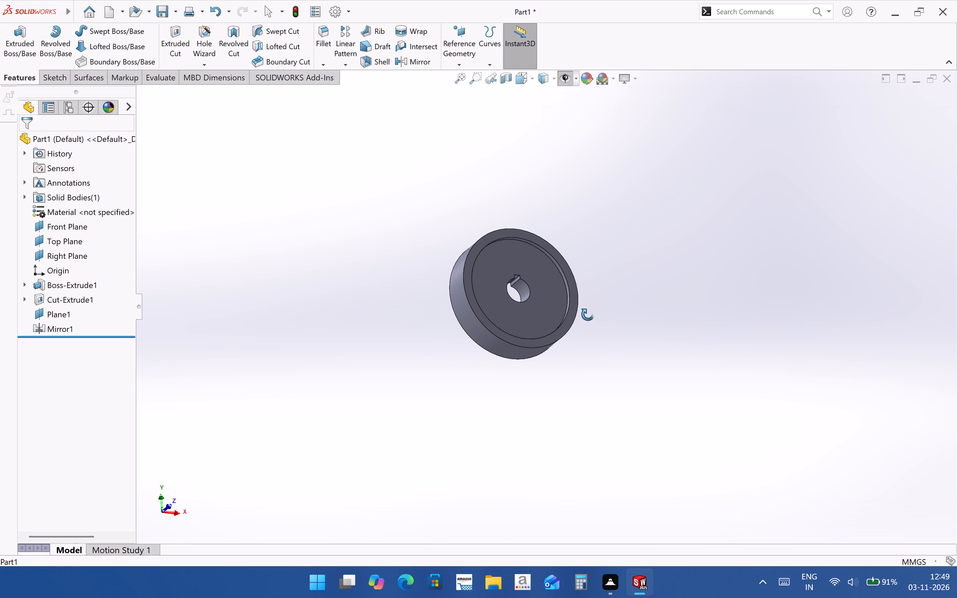
{"action": "middle_click_drag", "start_coordinate": [588, 315], "coordinate": [585, 318]}
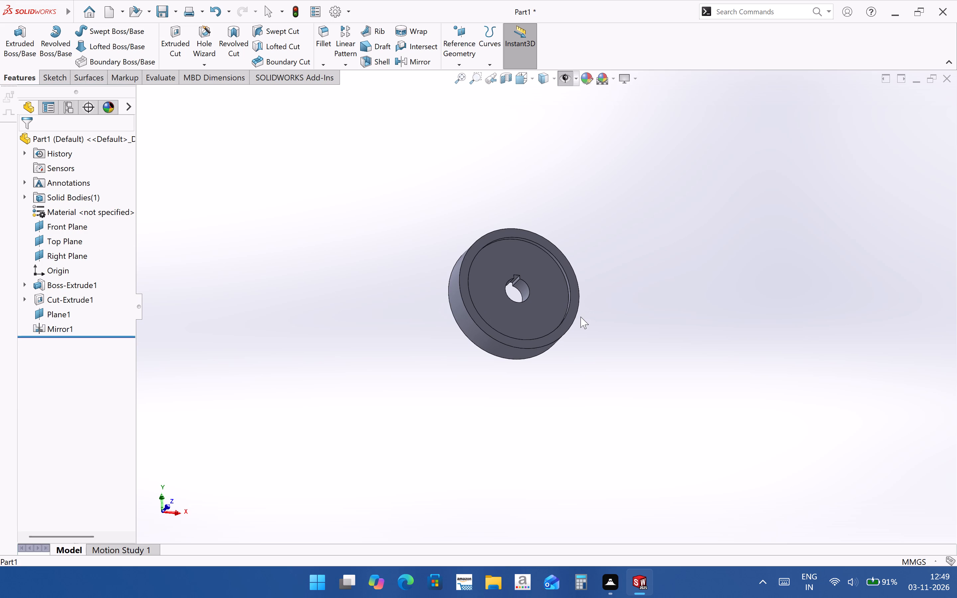
{"action": "scroll", "coordinate": [580, 314], "scroll_direction": "up", "scroll_amount": 2}
{"action": "scroll", "coordinate": [468, 278], "scroll_direction": "down", "scroll_amount": 4}
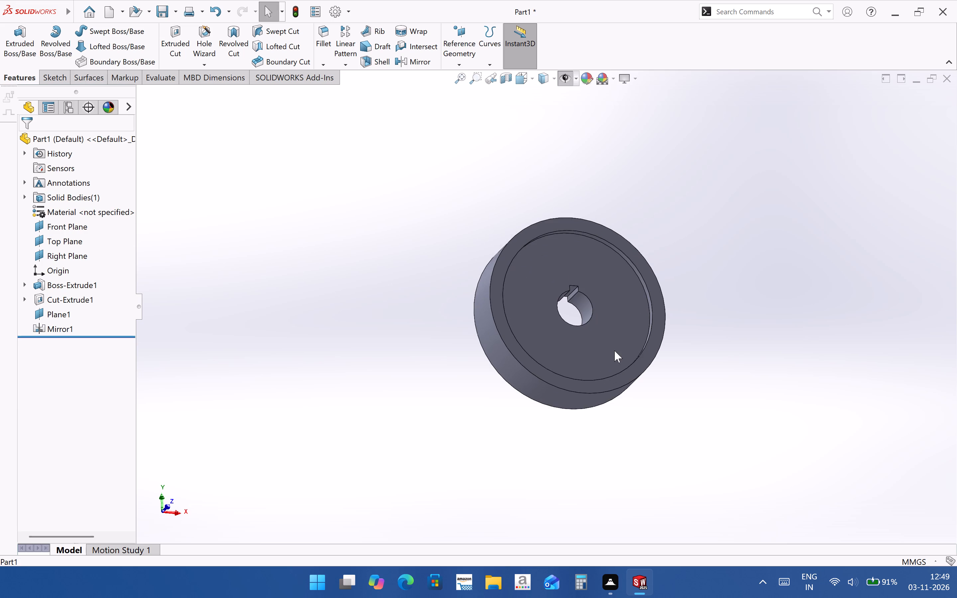
{"action": "middle_click_drag", "start_coordinate": [615, 350], "coordinate": [627, 387]}
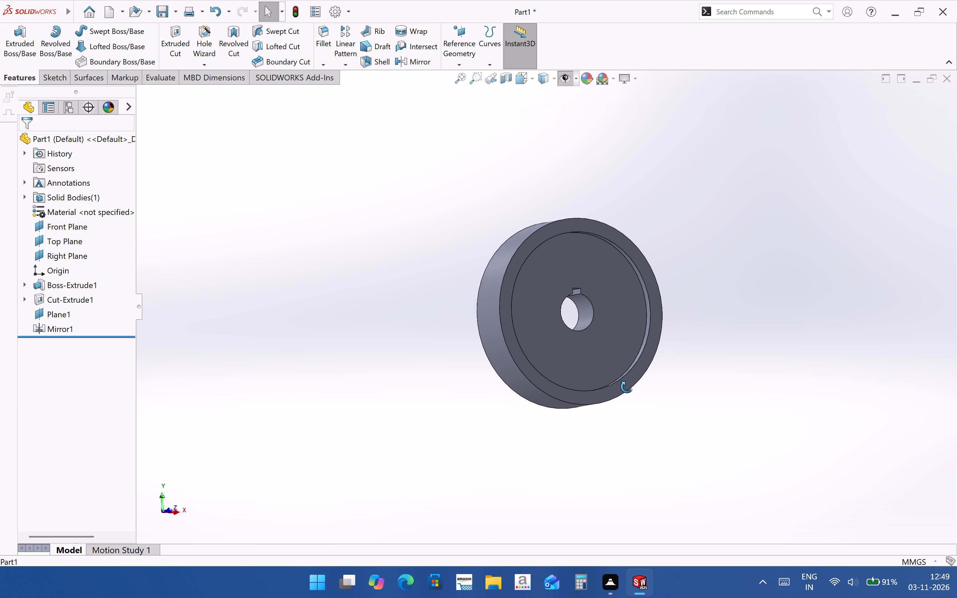
{"action": "middle_click_drag", "start_coordinate": [627, 387], "coordinate": [627, 386]}
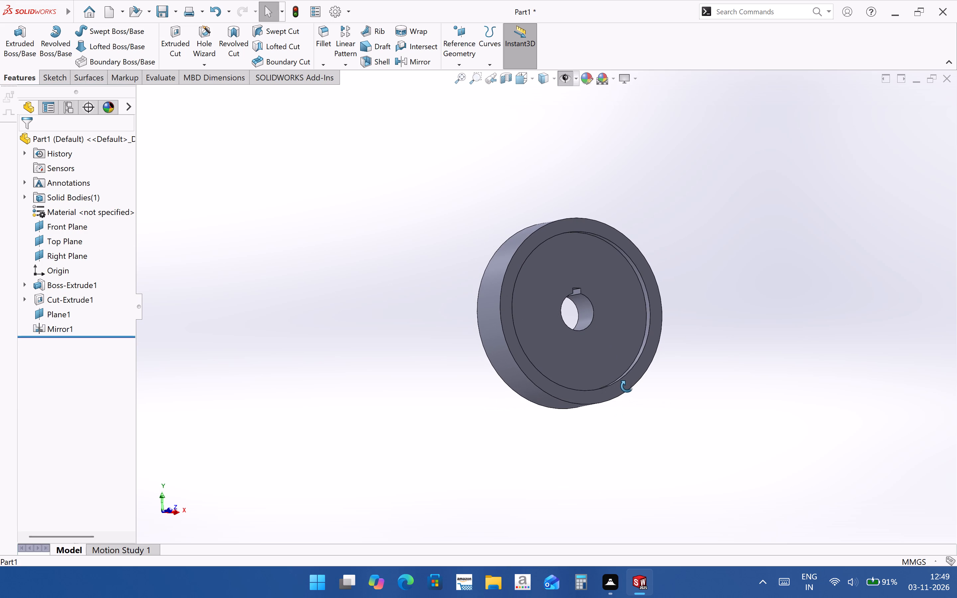
{"action": "middle_click_drag", "start_coordinate": [627, 386], "coordinate": [623, 372]}
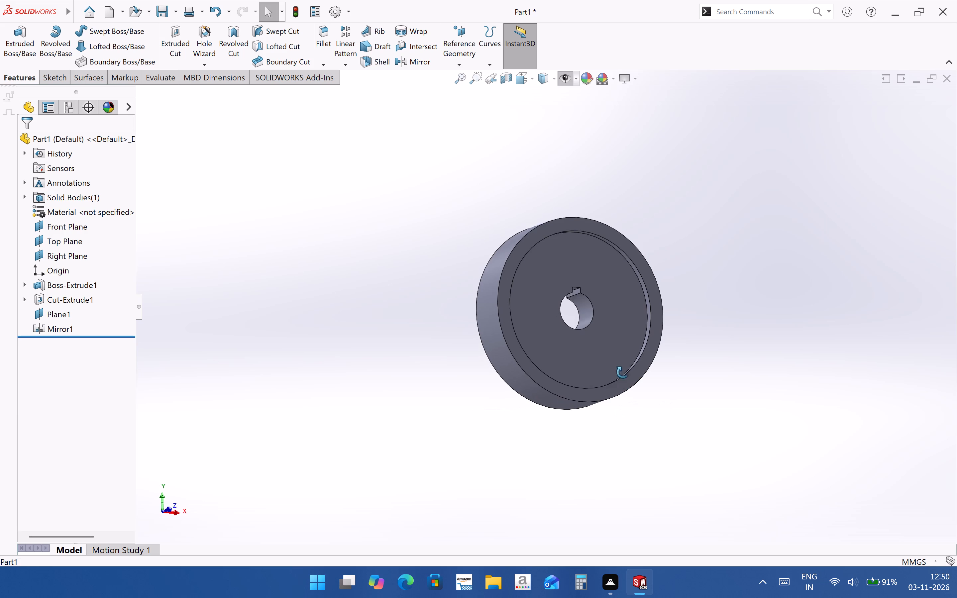
{"action": "middle_click_drag", "start_coordinate": [623, 372], "coordinate": [592, 392]}
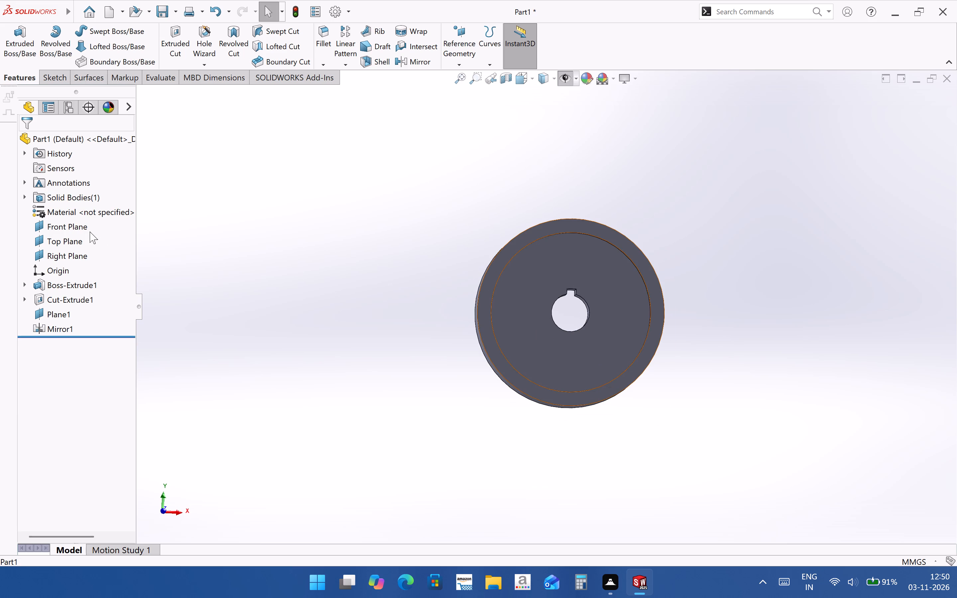
Orient the view normal to the Front Plane and start a centerline sketch on the disc's front recess floor.
{"action": "left_click", "coordinate": [77, 226]}
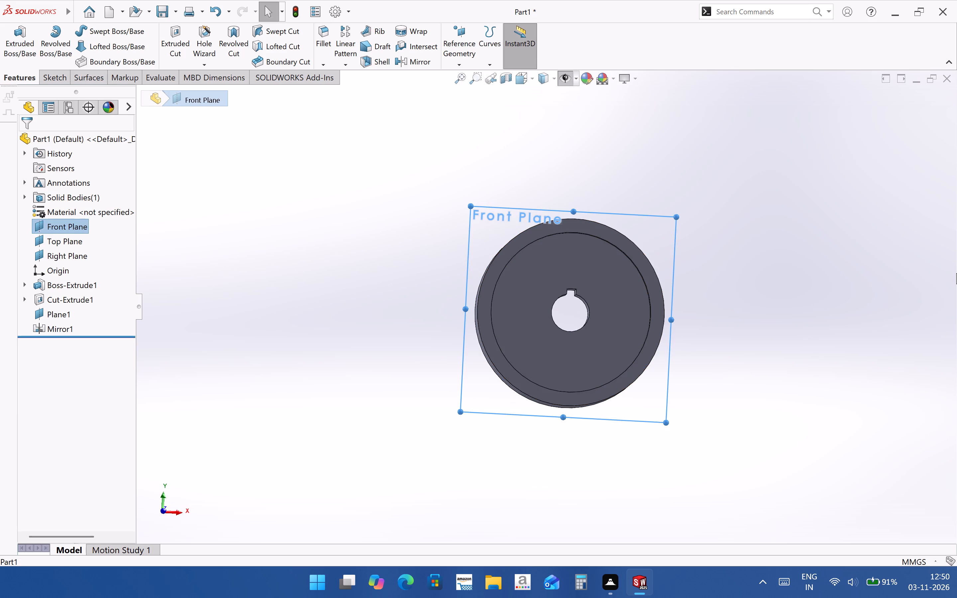
{"action": "key", "text": "ctrl+8"}
{"action": "scroll", "coordinate": [502, 328], "scroll_direction": "up", "scroll_amount": 1}
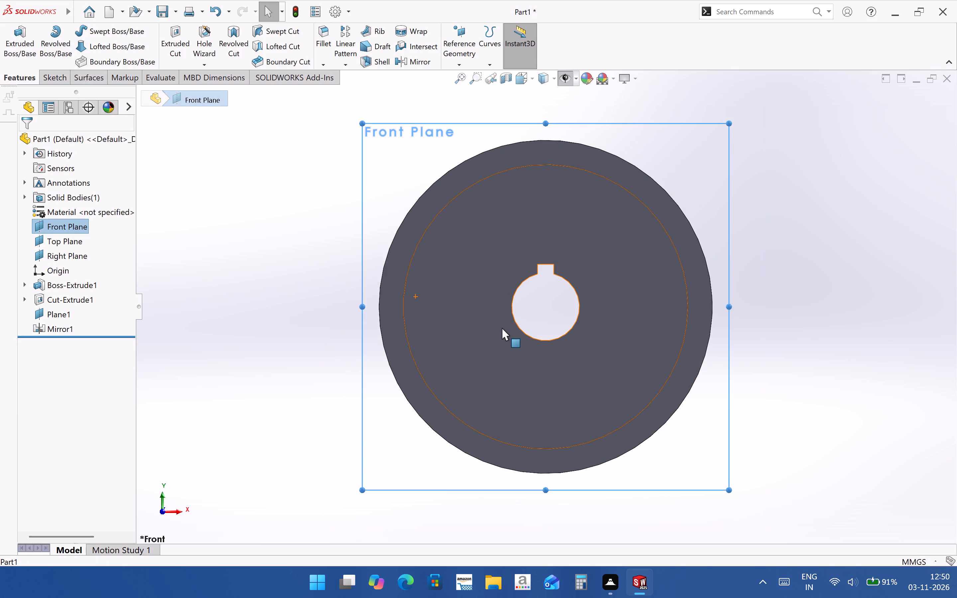
{"action": "left_click", "coordinate": [908, 396]}
{"action": "scroll", "coordinate": [681, 361], "scroll_direction": "up", "scroll_amount": 3}
{"action": "scroll", "coordinate": [567, 198], "scroll_direction": "down", "scroll_amount": 2}
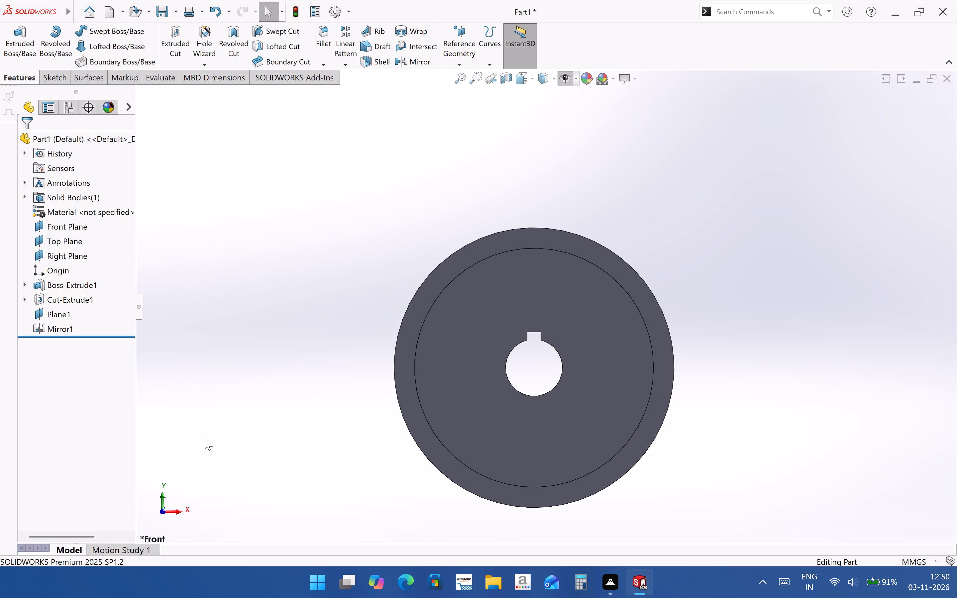
{"action": "left_click", "coordinate": [68, 78]}
{"action": "left_click", "coordinate": [84, 35]}
{"action": "left_click", "coordinate": [96, 66]}
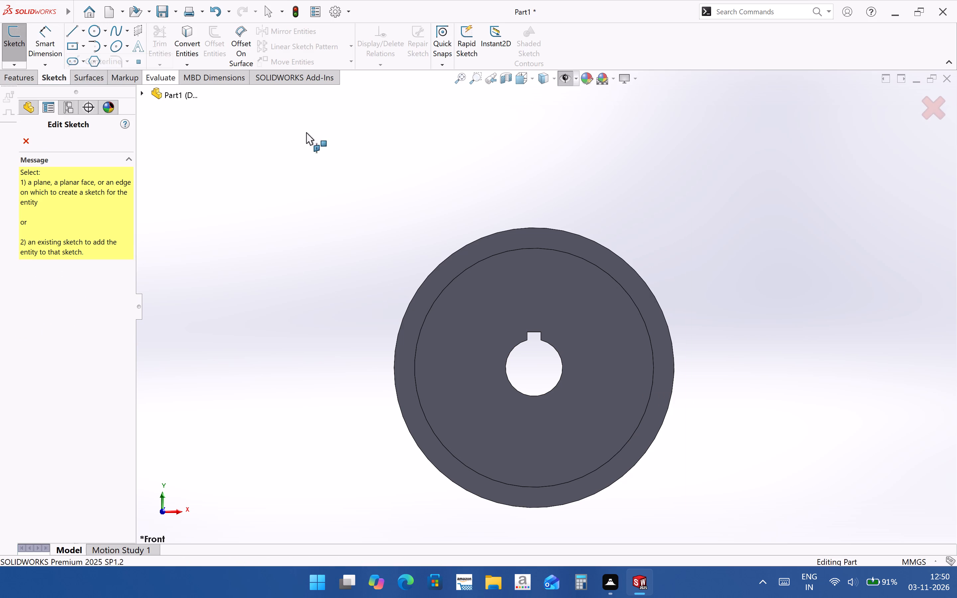
{"action": "left_click", "coordinate": [599, 383]}
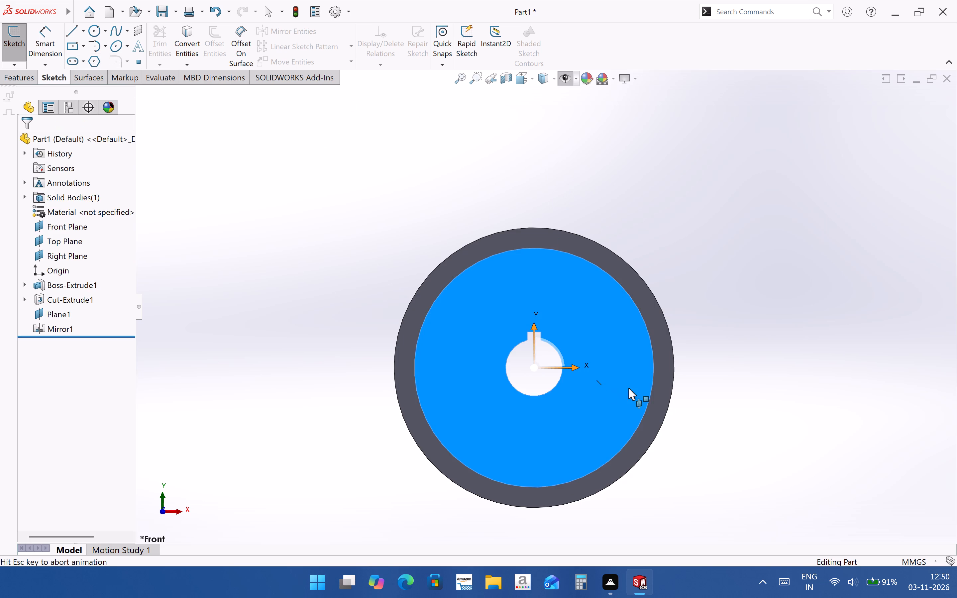
Sketch a vertical centerline about 171 mm long and a horizontal centerline, both through the disc's centre and extending past its rim.
{"action": "scroll", "coordinate": [606, 452], "scroll_direction": "up", "scroll_amount": 2}
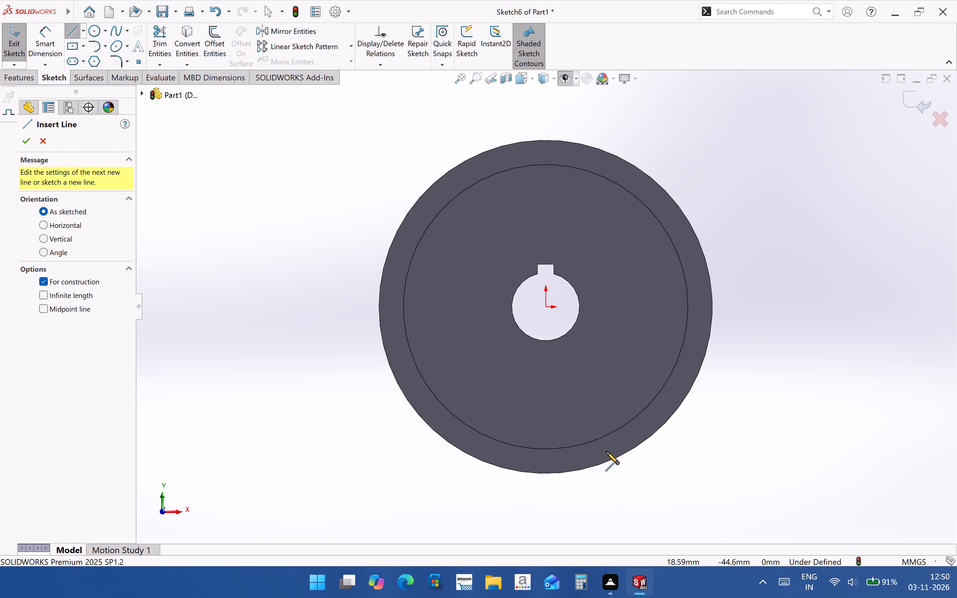
{"action": "left_click", "coordinate": [543, 122]}
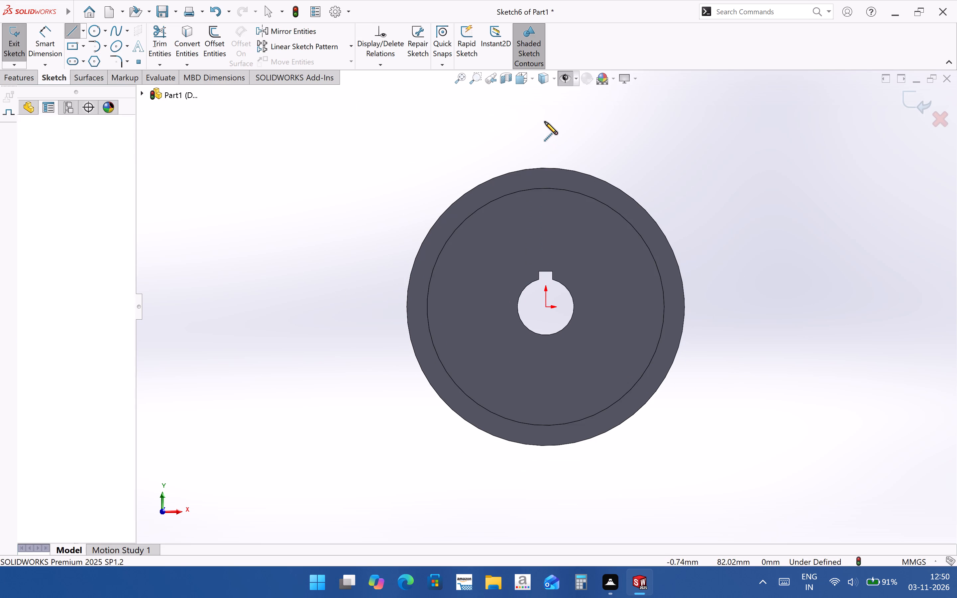
{"action": "left_click", "coordinate": [546, 121]}
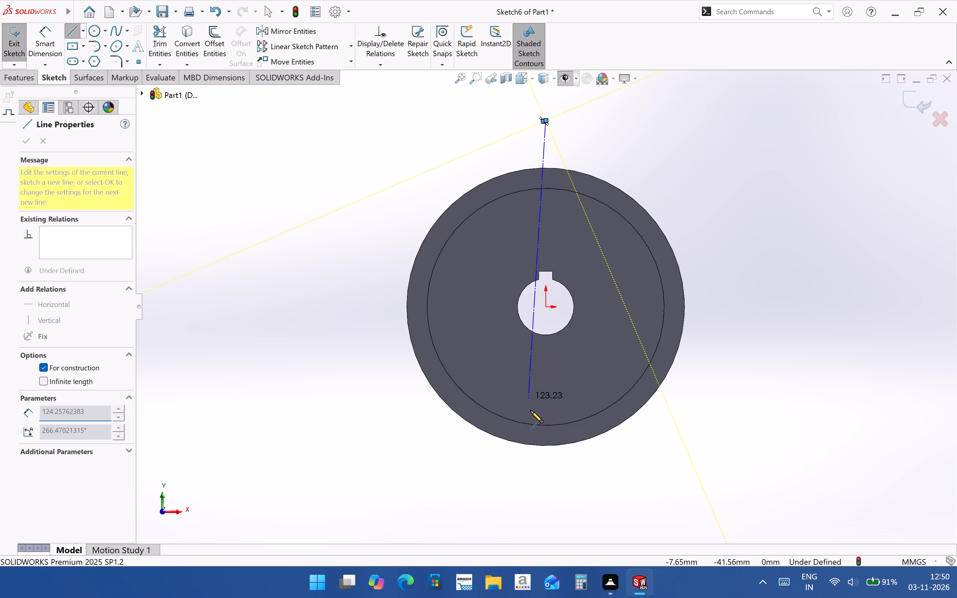
{"action": "left_click", "coordinate": [547, 506]}
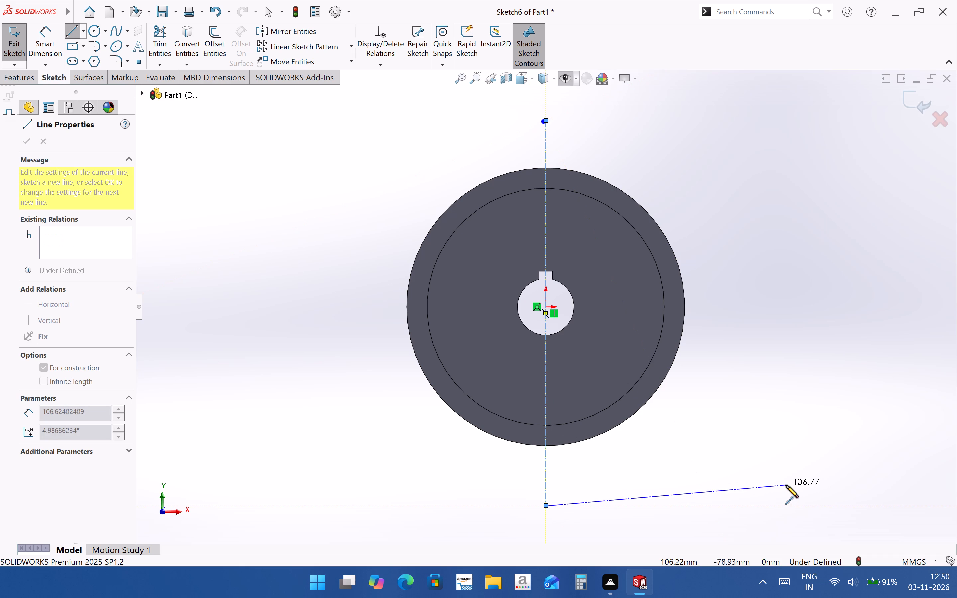
{"action": "key", "text": "Escape"}
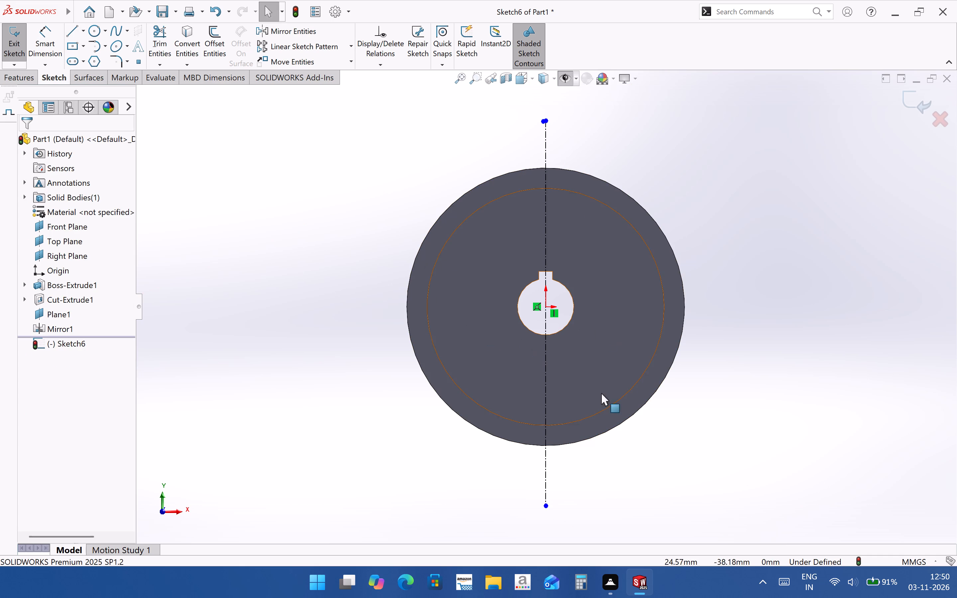
{"action": "key", "text": "Return"}
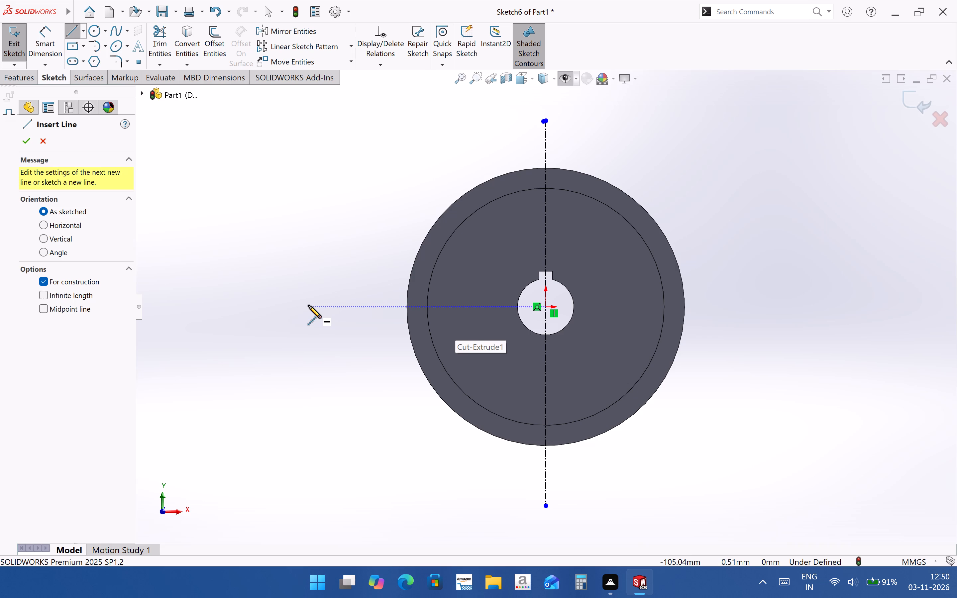
{"action": "left_click", "coordinate": [308, 305]}
{"action": "left_click", "coordinate": [857, 308]}
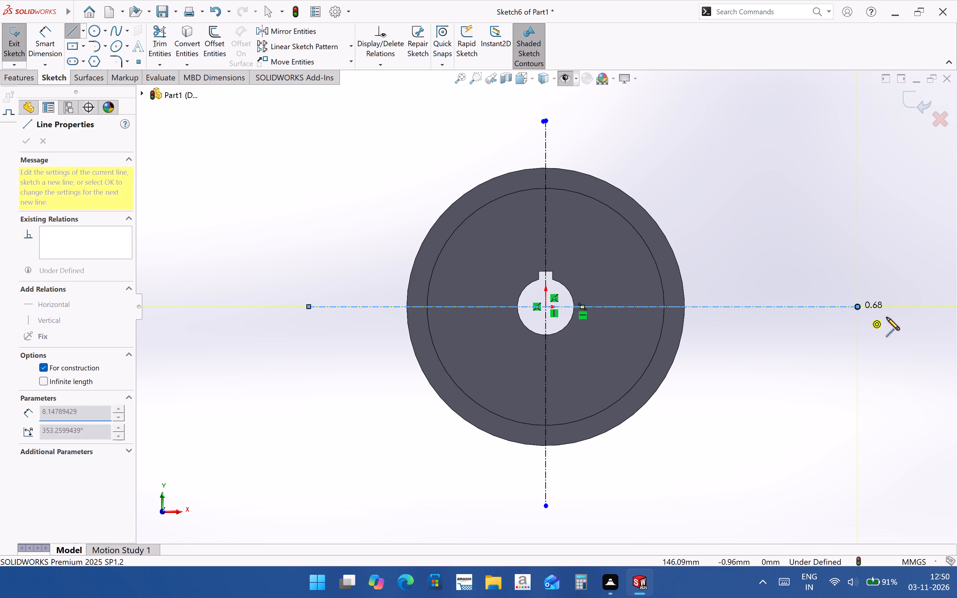
{"action": "key", "text": "Escape"}
Sketch a solid horizontal line about 3.8 mm long across the vertical centerline, just inside the disc's top rim.
{"action": "scroll", "coordinate": [526, 236], "scroll_direction": "down", "scroll_amount": 2}
{"action": "scroll", "coordinate": [561, 178], "scroll_direction": "down", "scroll_amount": 1}
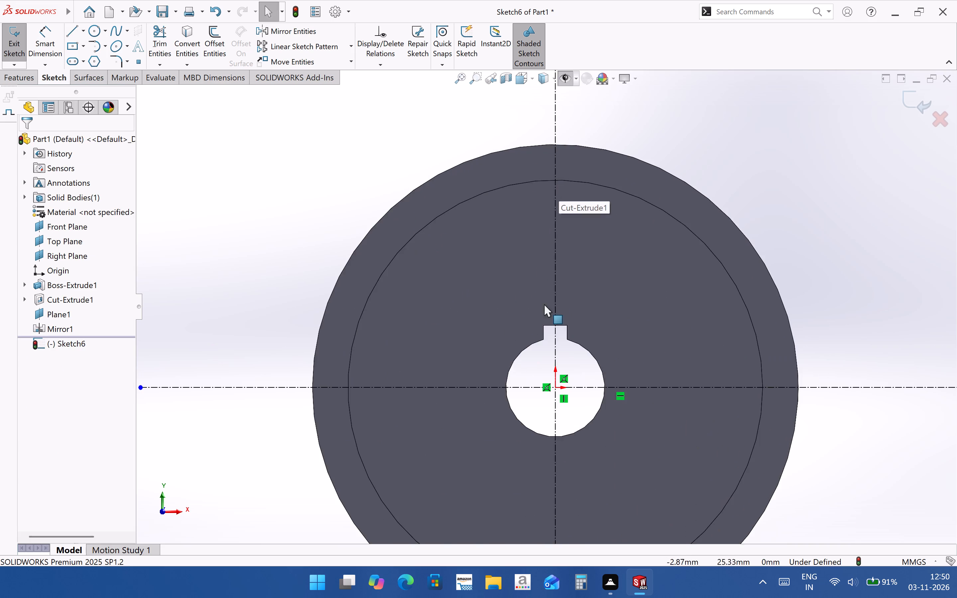
{"action": "scroll", "coordinate": [545, 331], "scroll_direction": "up", "scroll_amount": 3}
{"action": "scroll", "coordinate": [597, 199], "scroll_direction": "down", "scroll_amount": 3}
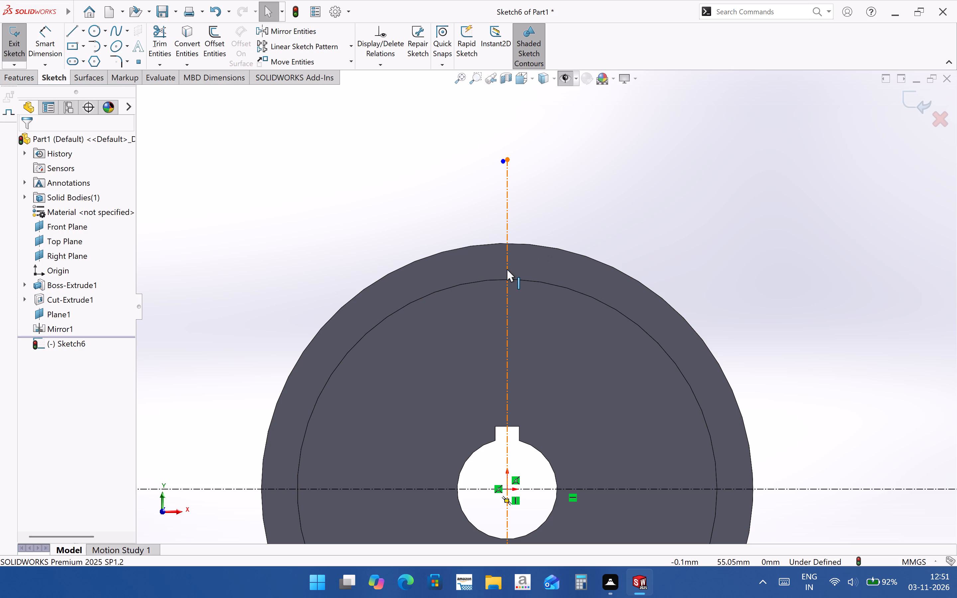
{"action": "scroll", "coordinate": [532, 259], "scroll_direction": "down", "scroll_amount": 1}
{"action": "scroll", "coordinate": [514, 280], "scroll_direction": "down", "scroll_amount": 1}
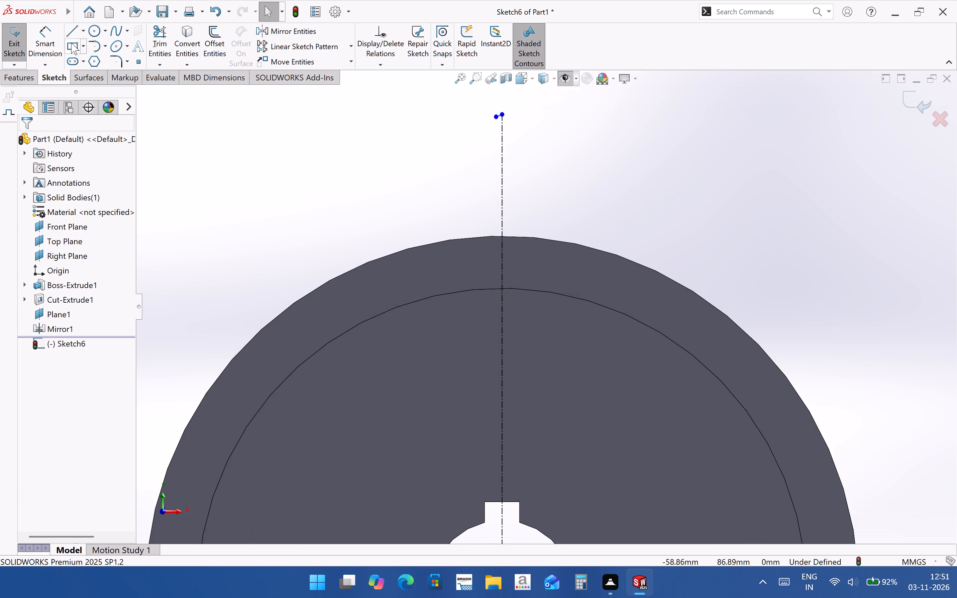
{"action": "left_click", "coordinate": [68, 34]}
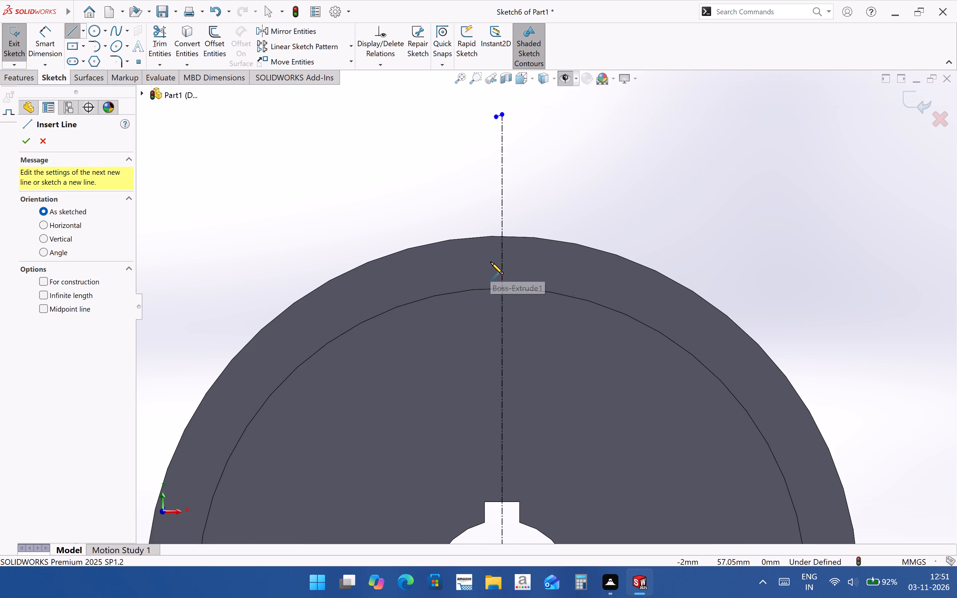
{"action": "left_click", "coordinate": [490, 262]}
{"action": "left_click", "coordinate": [513, 261]}
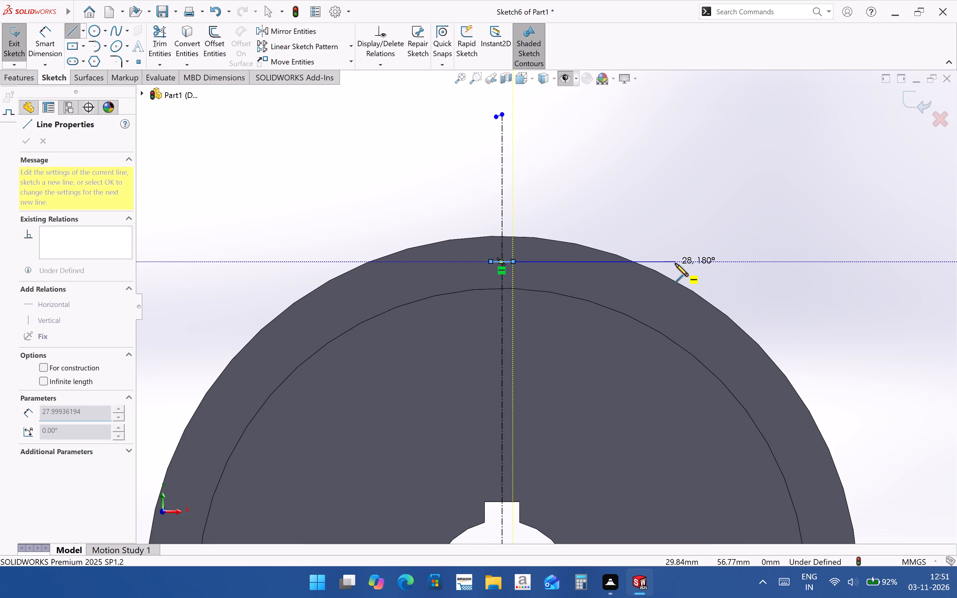
{"action": "key", "text": "grave"}
{"action": "key", "text": "Escape"}
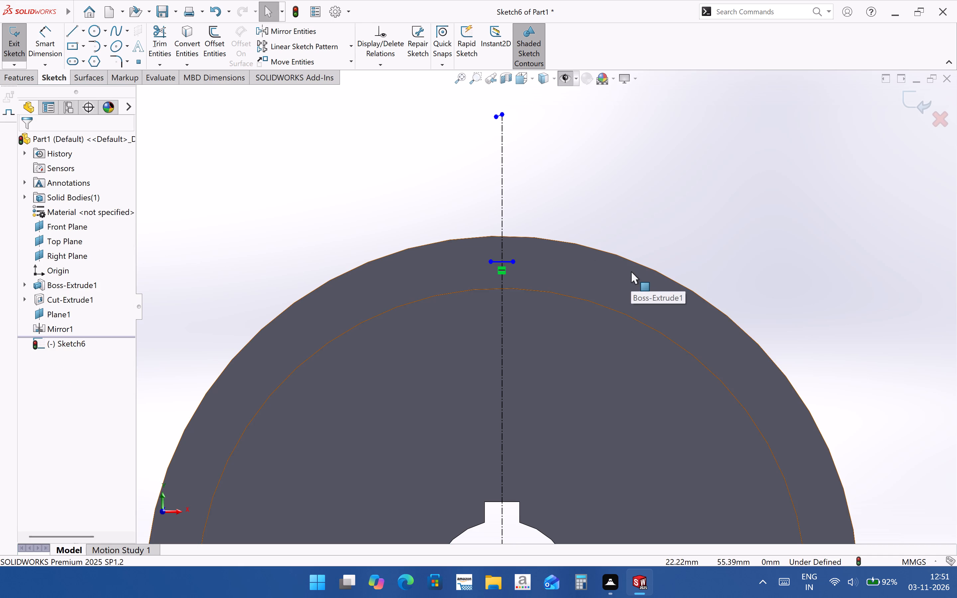
Dimension the short line's vertical distance from the disc's centre as 123-6.35, giving 116.65 mm.
{"action": "scroll", "coordinate": [522, 196], "scroll_direction": "down", "scroll_amount": 2}
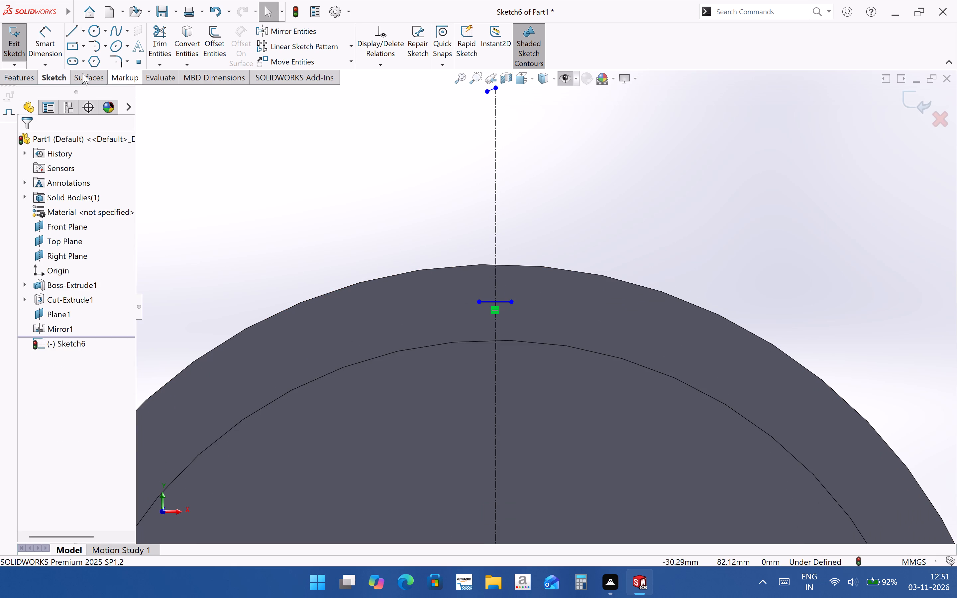
{"action": "left_click", "coordinate": [53, 59]}
{"action": "left_click", "coordinate": [505, 301]}
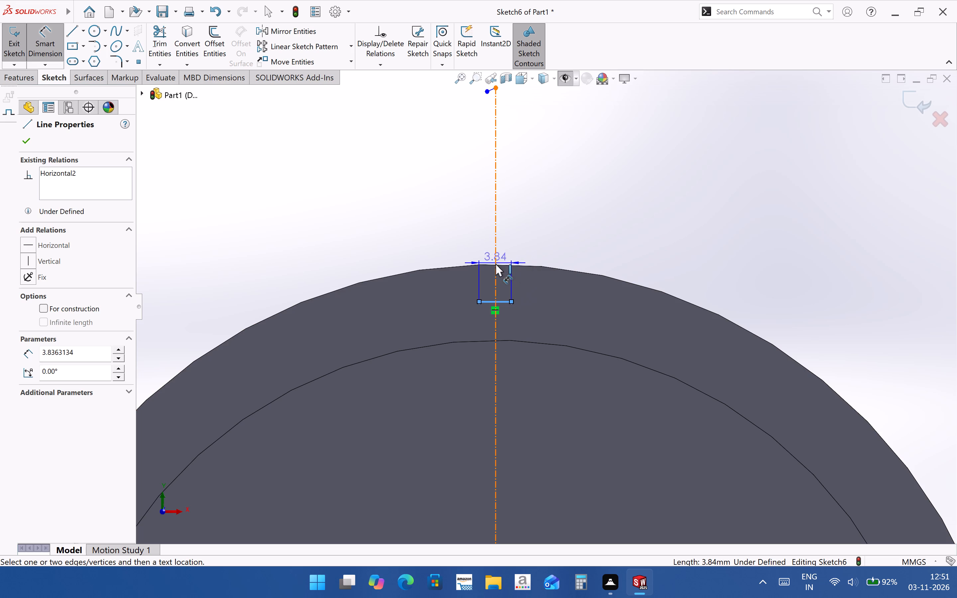
{"action": "left_click", "coordinate": [523, 265], "text": "ctrl"}
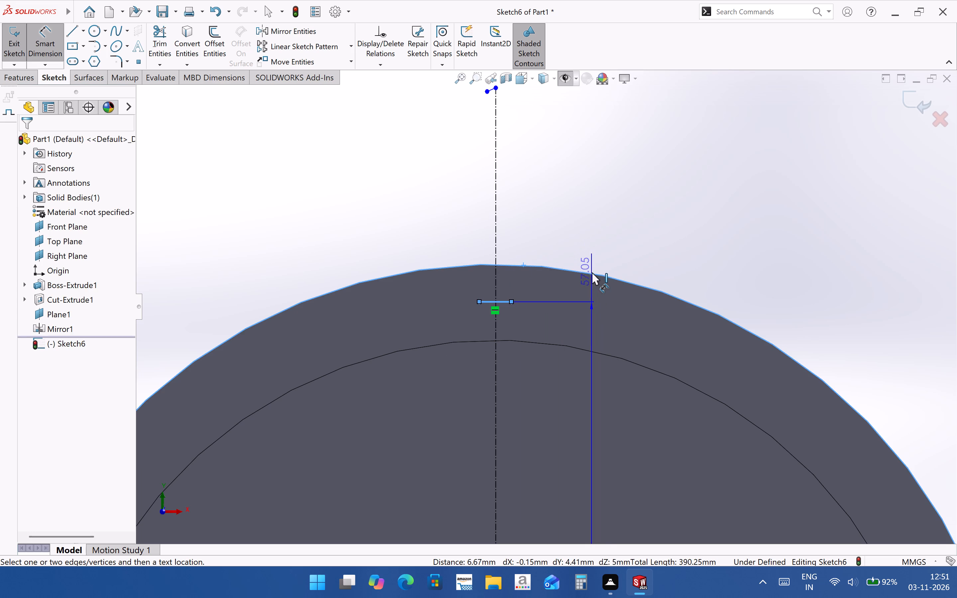
{"action": "scroll", "coordinate": [592, 272], "scroll_direction": "down", "scroll_amount": 4}
{"action": "scroll", "coordinate": [592, 276], "scroll_direction": "up", "scroll_amount": 9}
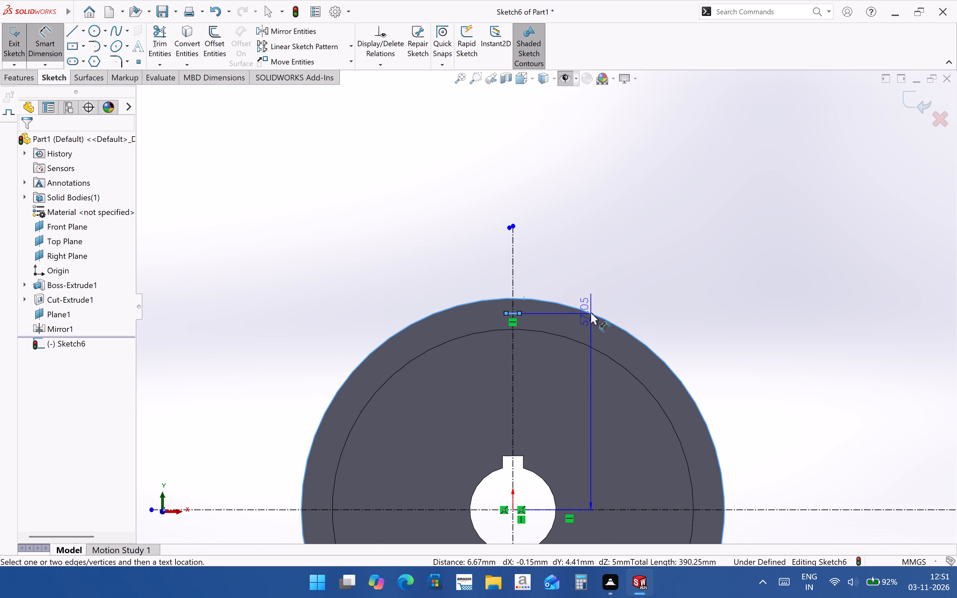
{"action": "left_click", "coordinate": [579, 351]}
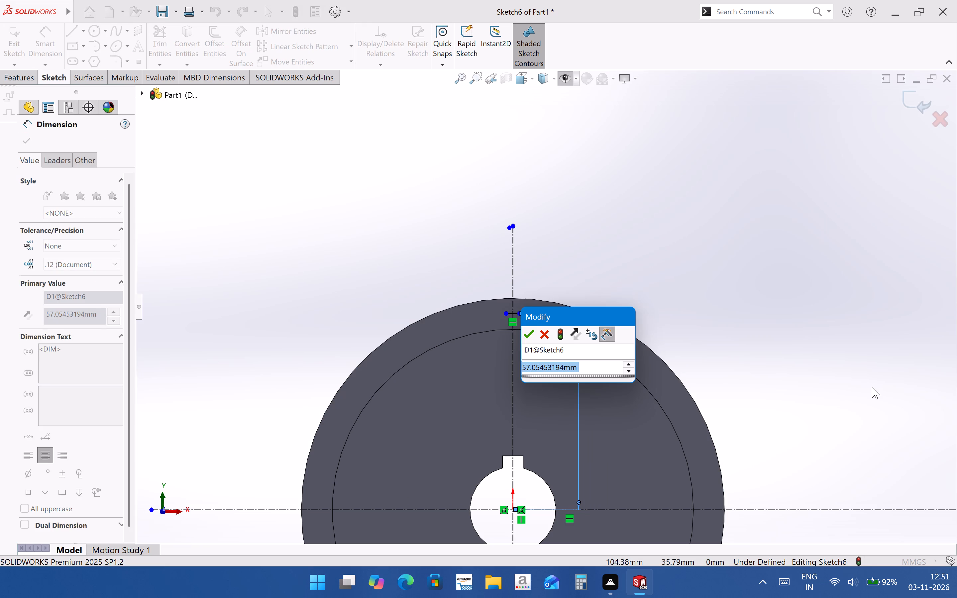
{"action": "type", "text": "123"}
{"action": "key", "text": "minus"}
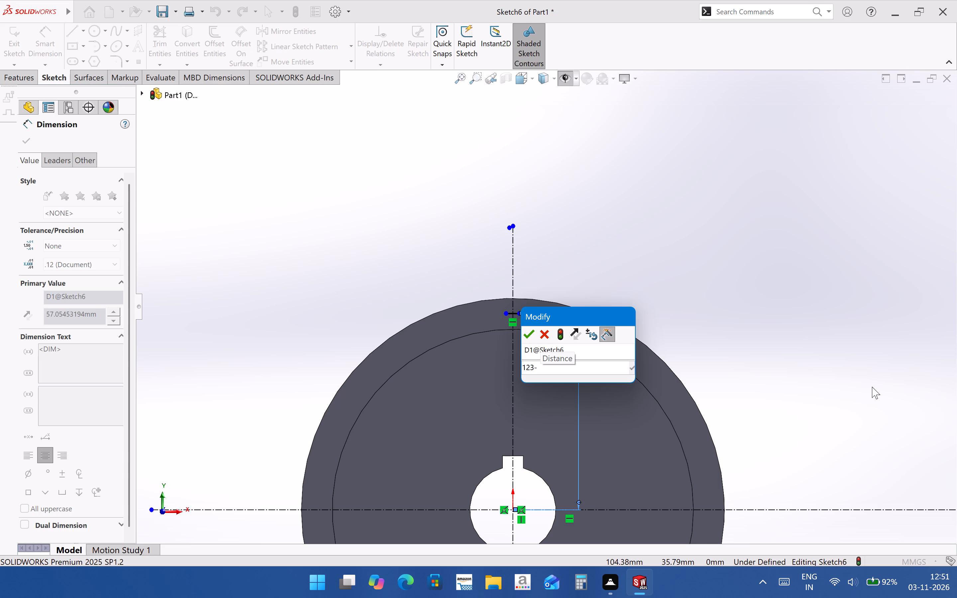
{"action": "type", "text": "6.35"}
{"action": "key", "text": "Return"}
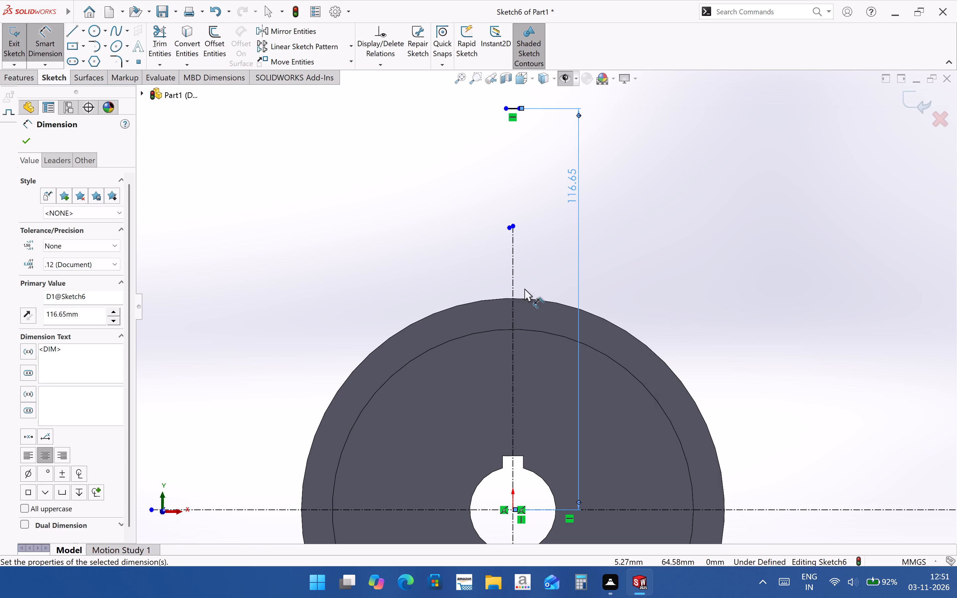
Correct the short line's distance from the disc's centre to 123/2 minus 6.35, giving 55.15 mm.
{"action": "double_click", "coordinate": [573, 200]}
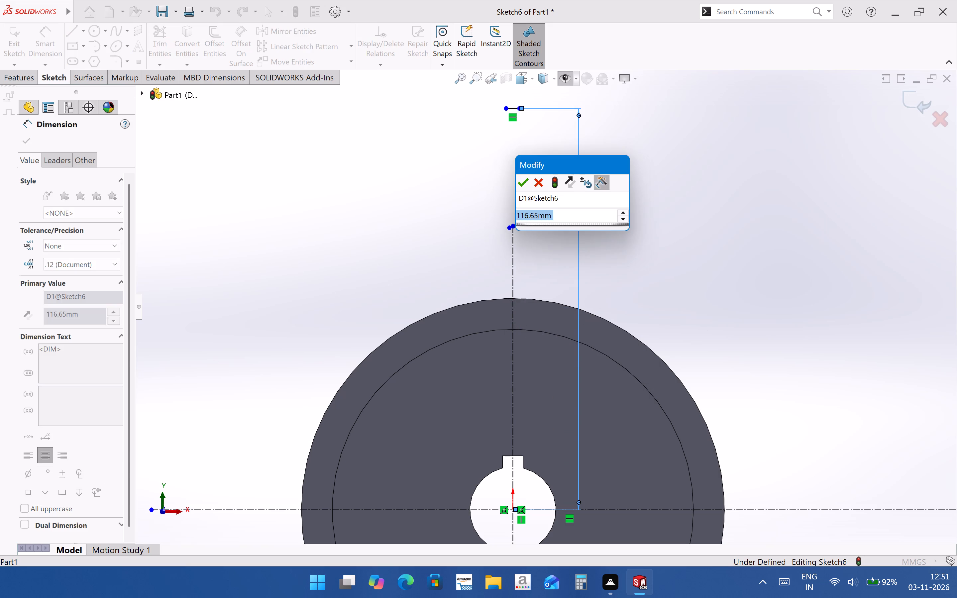
{"action": "key", "text": "BackSpace"}
{"action": "type", "text": "123/2"}
{"action": "key", "text": "Return"}
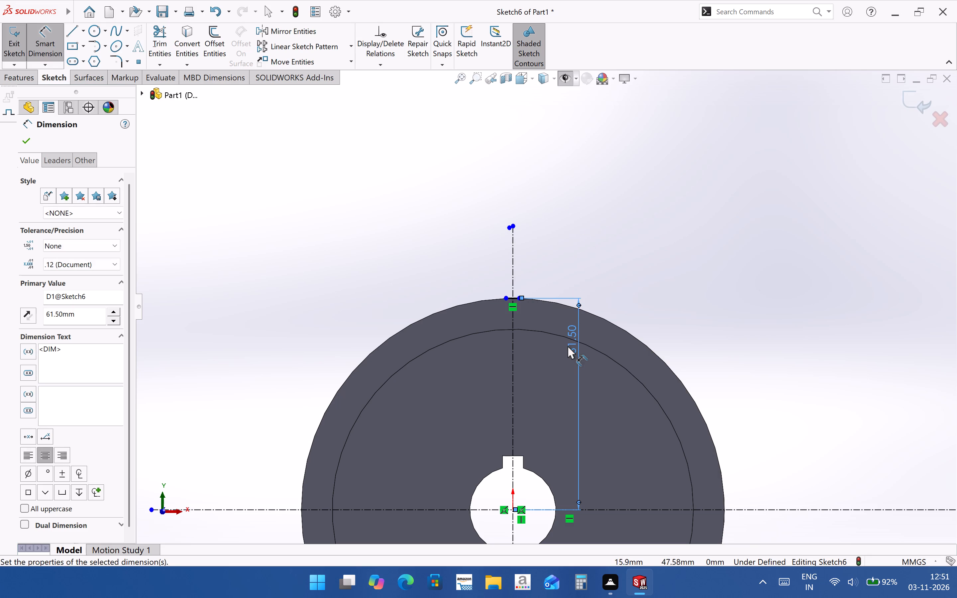
{"action": "double_click", "coordinate": [571, 347]}
{"action": "left_click", "coordinate": [572, 361]}
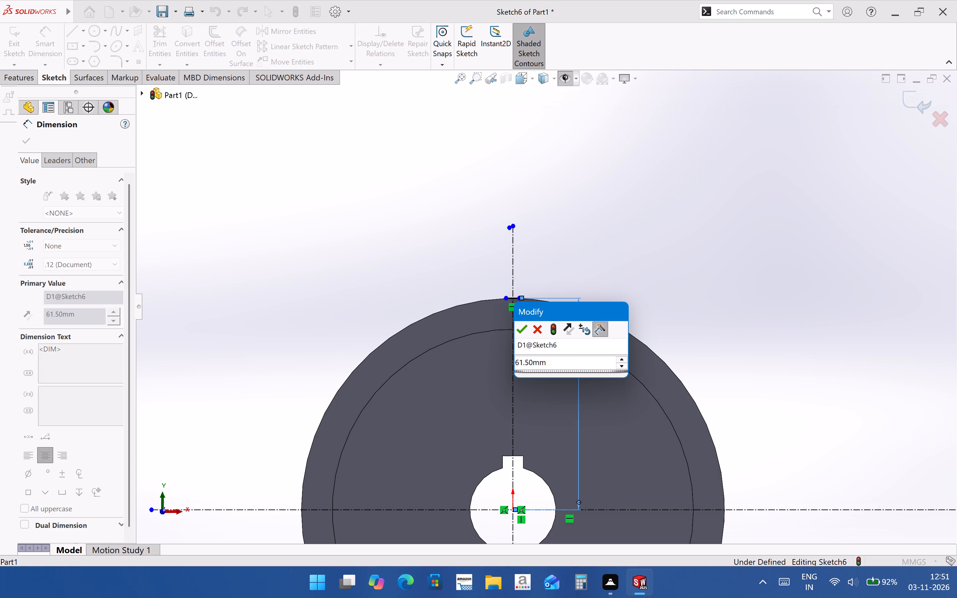
{"action": "key", "text": "minus"}
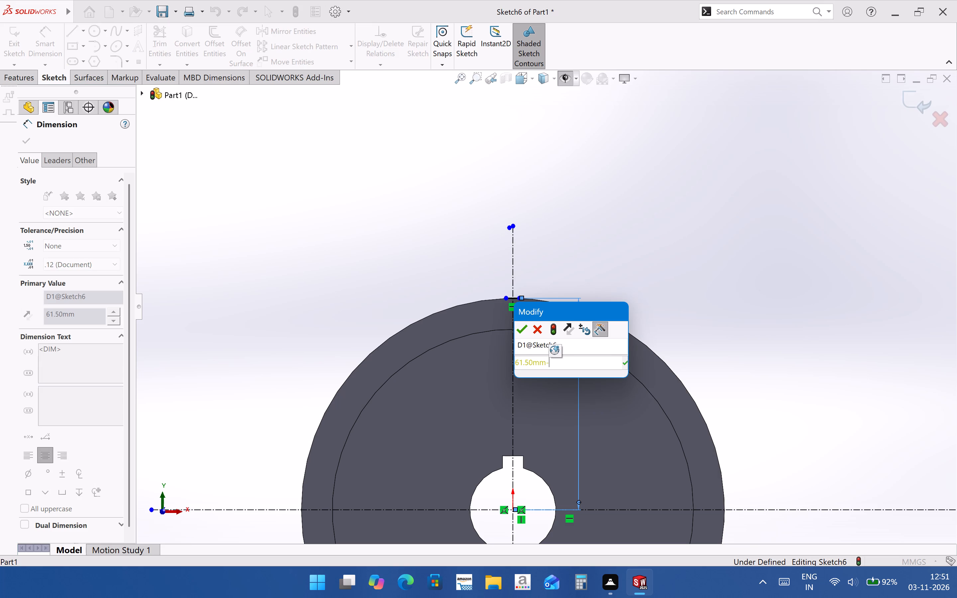
{"action": "type", "text": "6.35"}
{"action": "key", "text": "Return"}
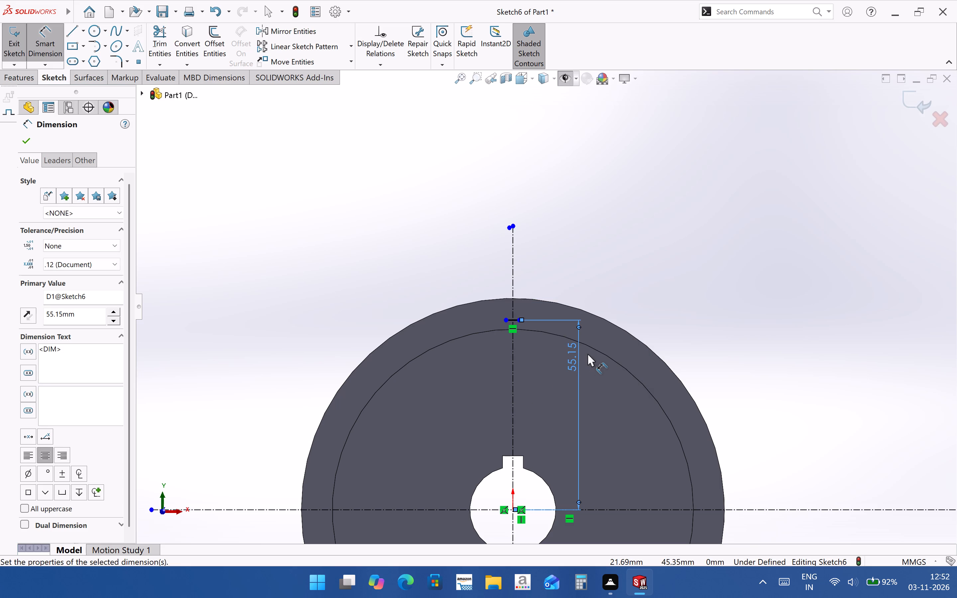
Sketch a slanted line from the short line's left end, up and outward past the disc's rim.
{"action": "scroll", "coordinate": [577, 349], "scroll_direction": "up", "scroll_amount": 2}
{"action": "scroll", "coordinate": [542, 344], "scroll_direction": "down", "scroll_amount": 3}
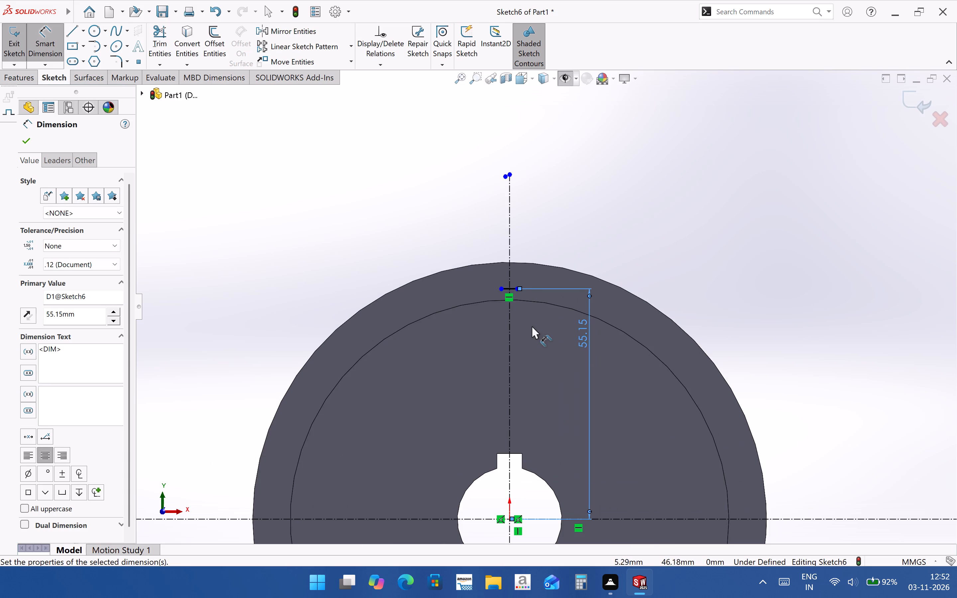
{"action": "scroll", "coordinate": [525, 303], "scroll_direction": "down", "scroll_amount": 2}
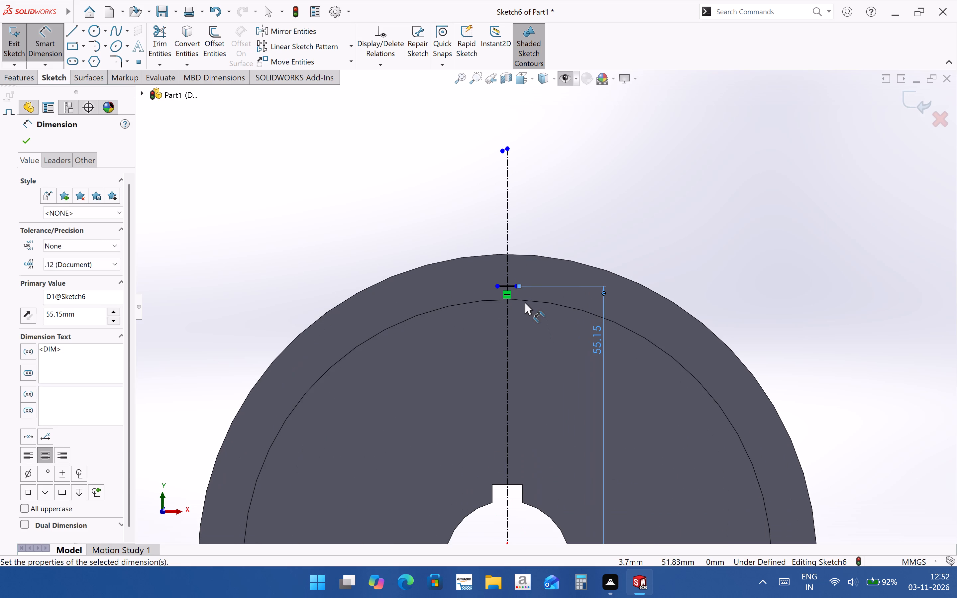
{"action": "left_click", "coordinate": [67, 35]}
{"action": "left_click", "coordinate": [492, 282]}
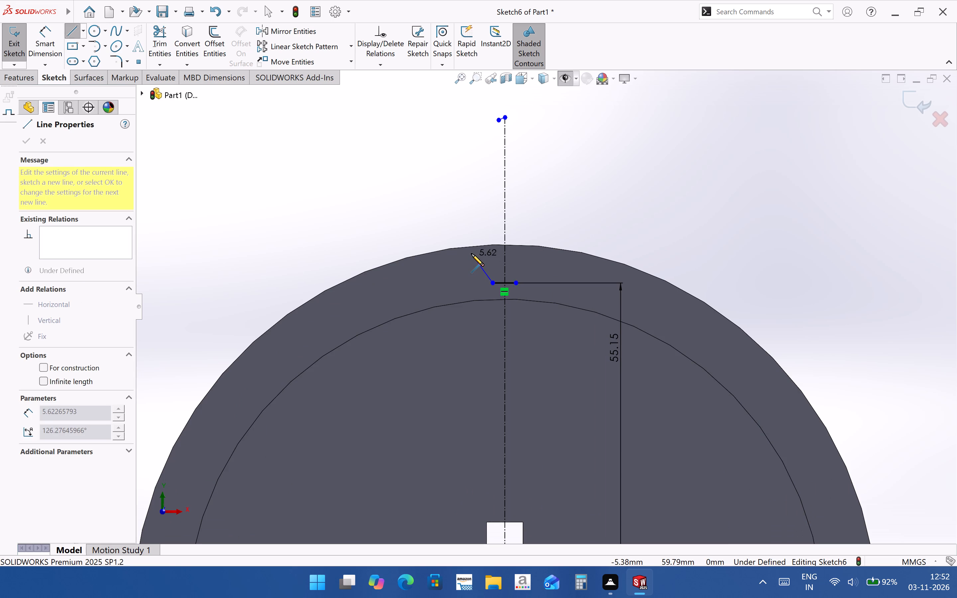
{"action": "left_click", "coordinate": [457, 229]}
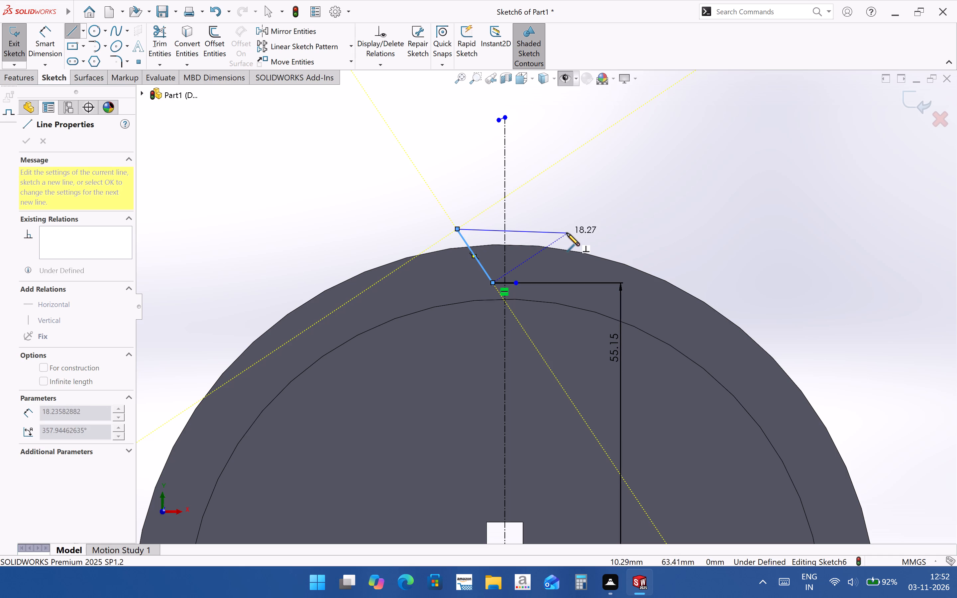
{"action": "key", "text": "Escape"}
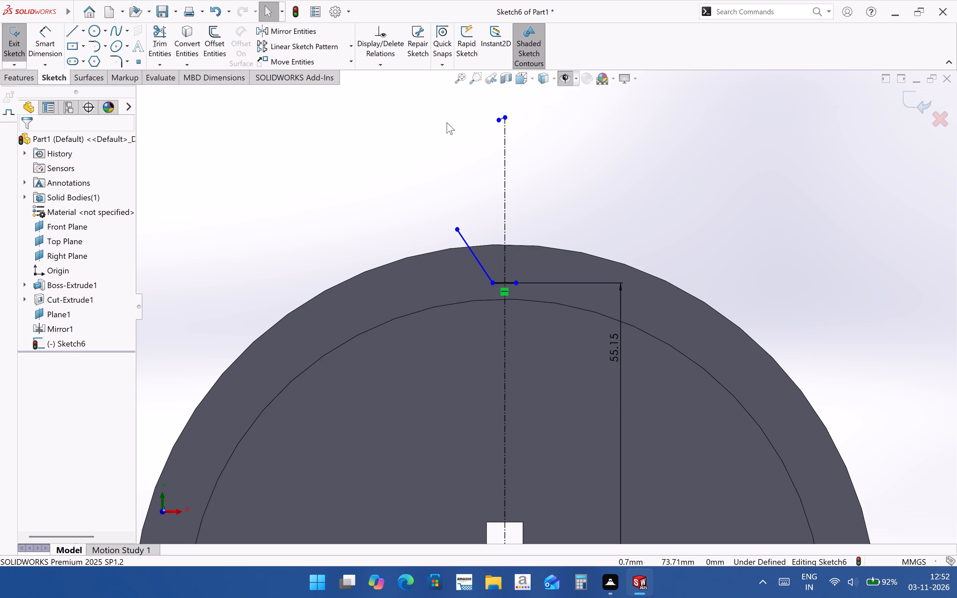
Dimension the horizontal distance from the slanted line's upper end to the vertical centerline as 8.90/2, giving 4.45 mm.
{"action": "left_click", "coordinate": [44, 48]}
{"action": "left_click", "coordinate": [458, 228]}
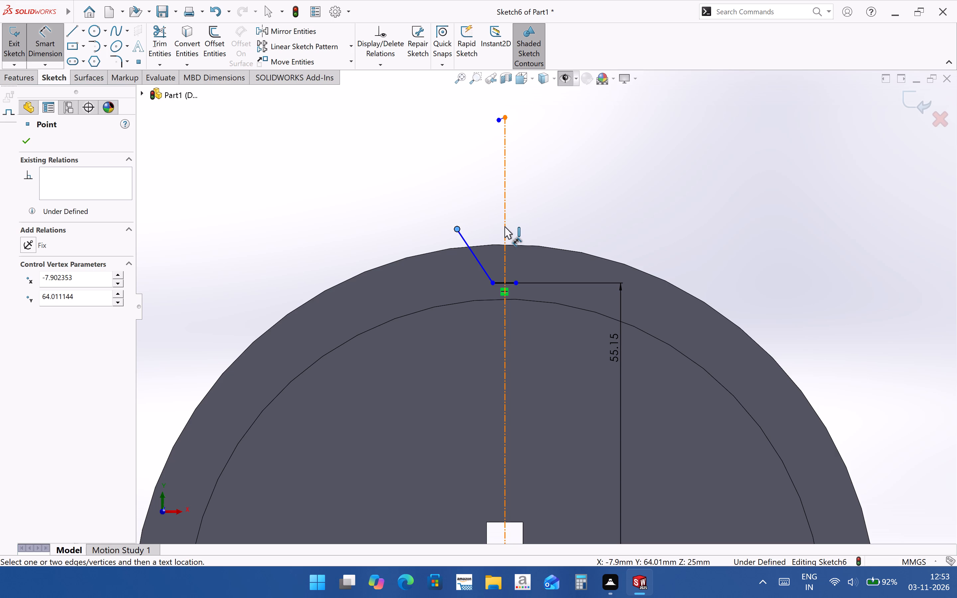
{"action": "left_click", "coordinate": [504, 226]}
{"action": "left_click", "coordinate": [486, 202]}
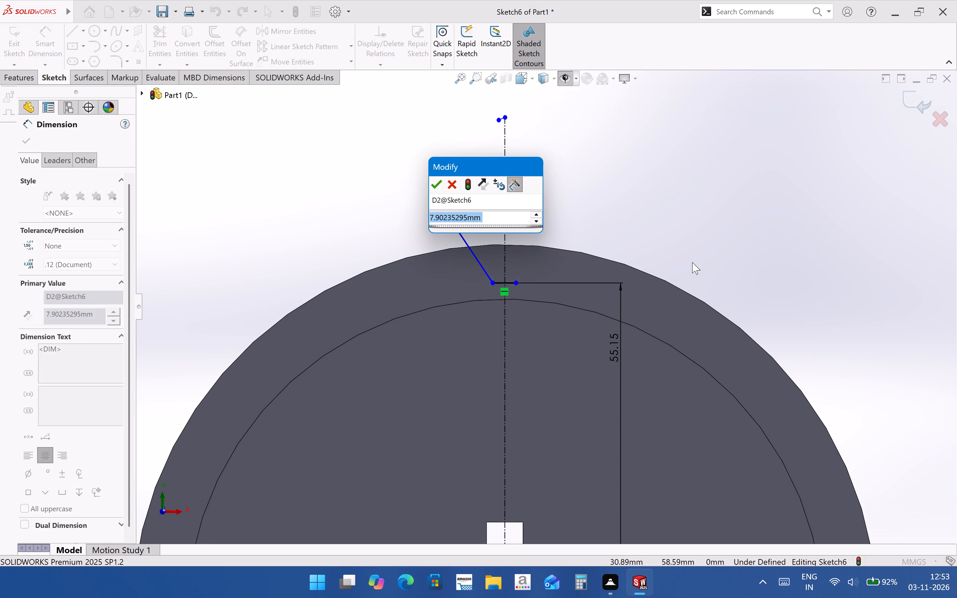
{"action": "type", "text": "8.90/2"}
{"action": "key", "text": "Return"}
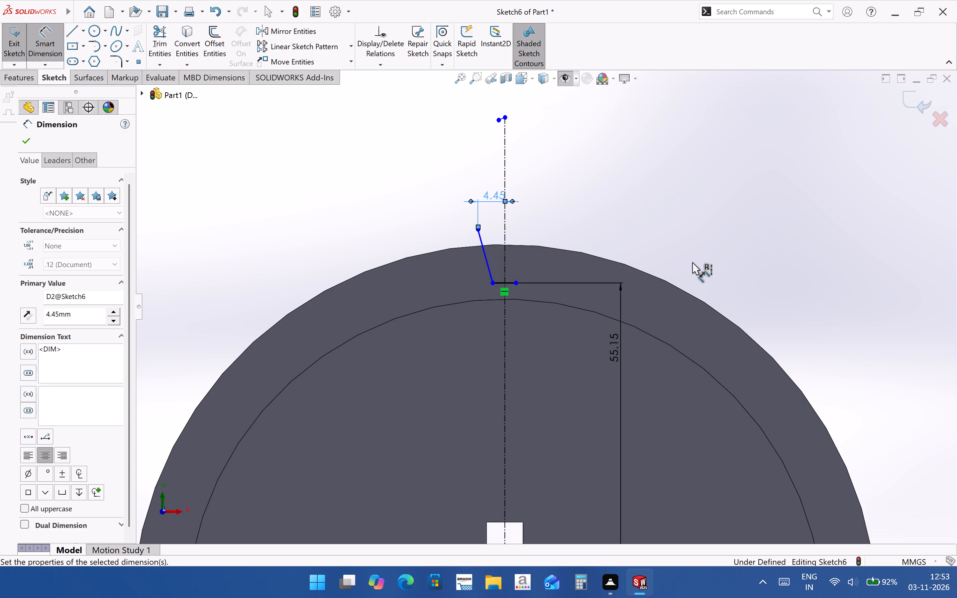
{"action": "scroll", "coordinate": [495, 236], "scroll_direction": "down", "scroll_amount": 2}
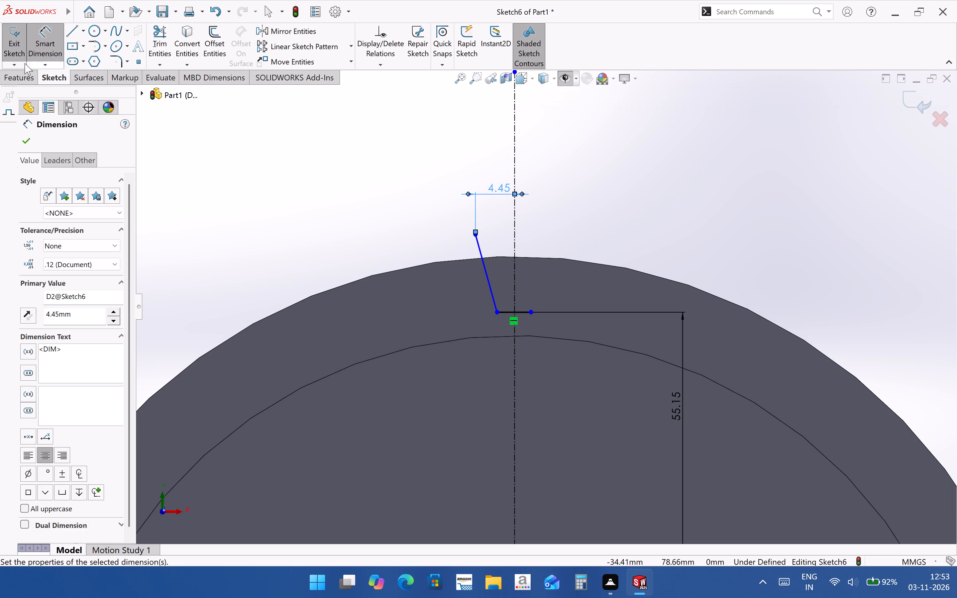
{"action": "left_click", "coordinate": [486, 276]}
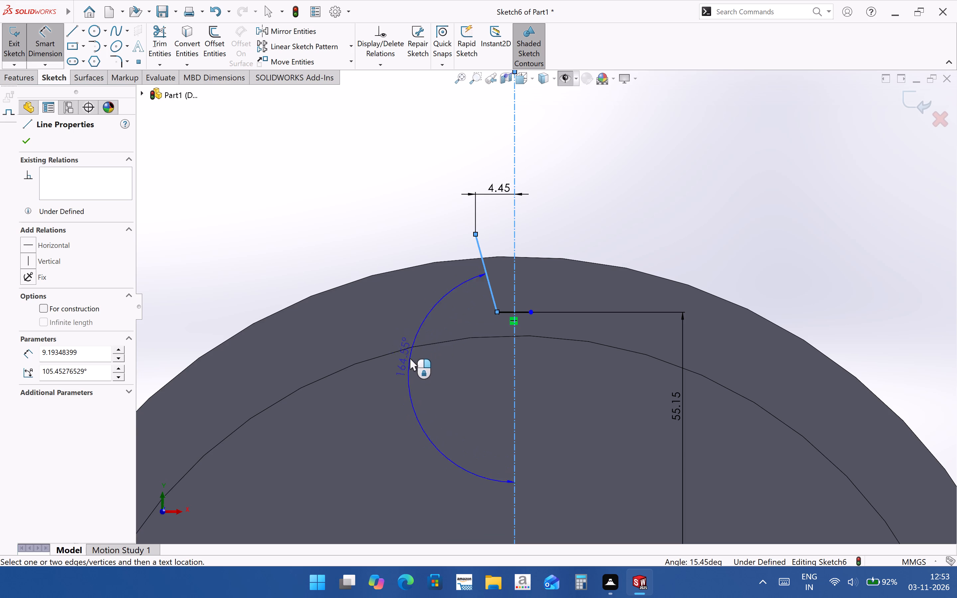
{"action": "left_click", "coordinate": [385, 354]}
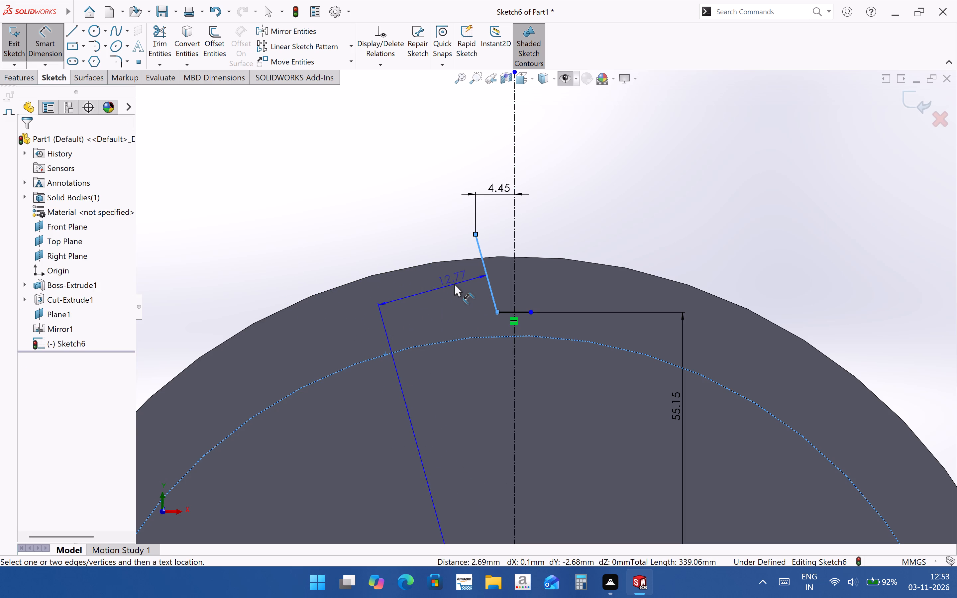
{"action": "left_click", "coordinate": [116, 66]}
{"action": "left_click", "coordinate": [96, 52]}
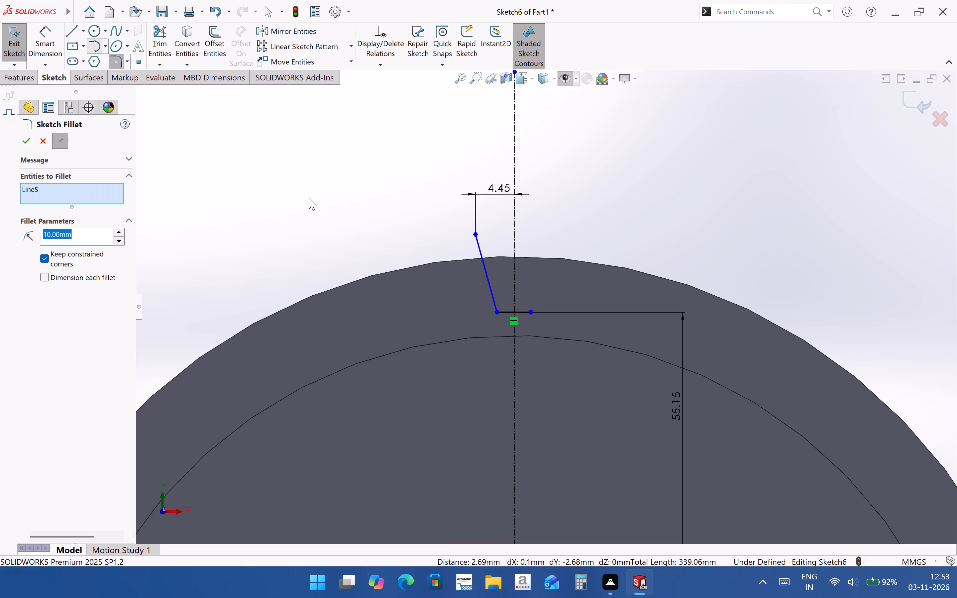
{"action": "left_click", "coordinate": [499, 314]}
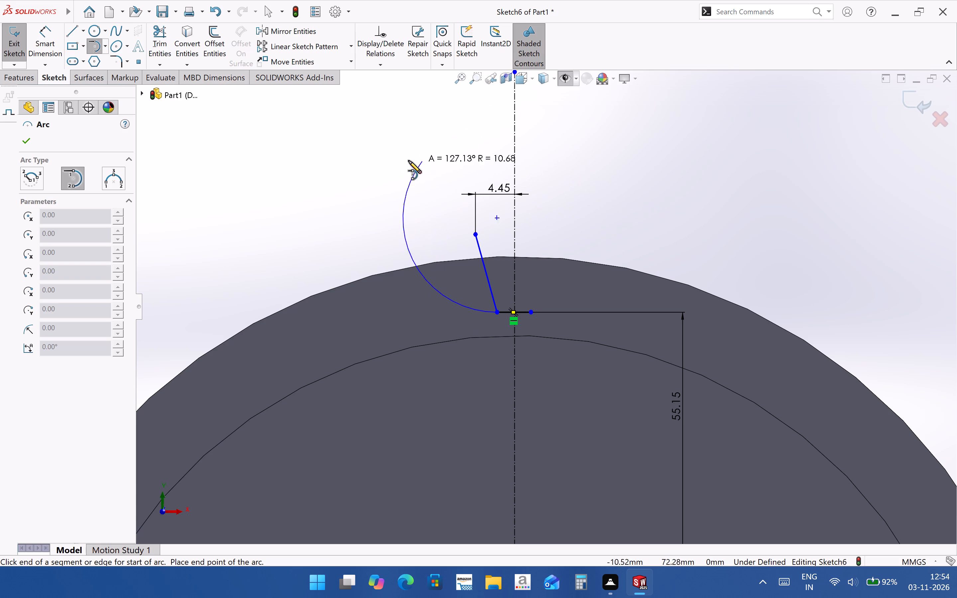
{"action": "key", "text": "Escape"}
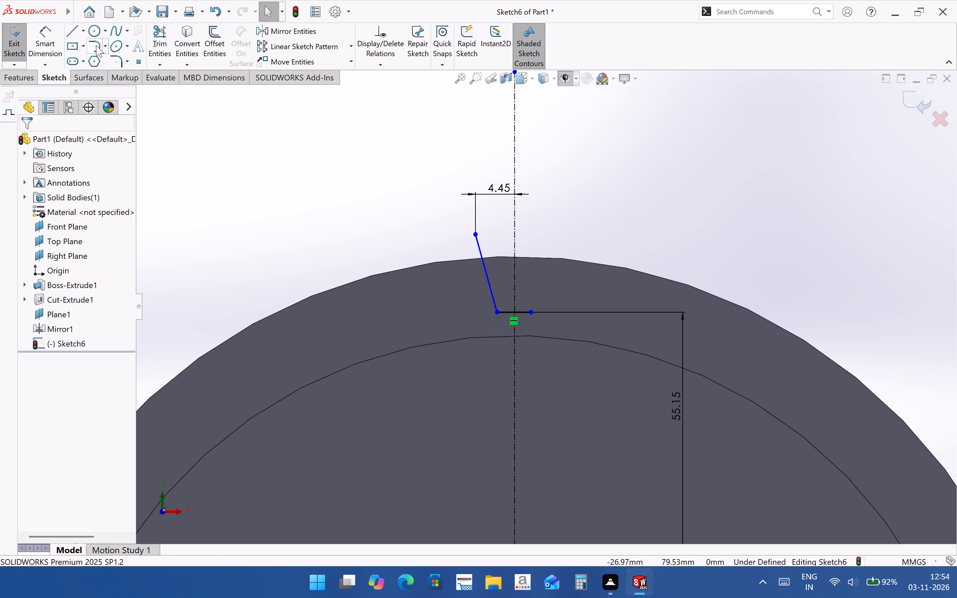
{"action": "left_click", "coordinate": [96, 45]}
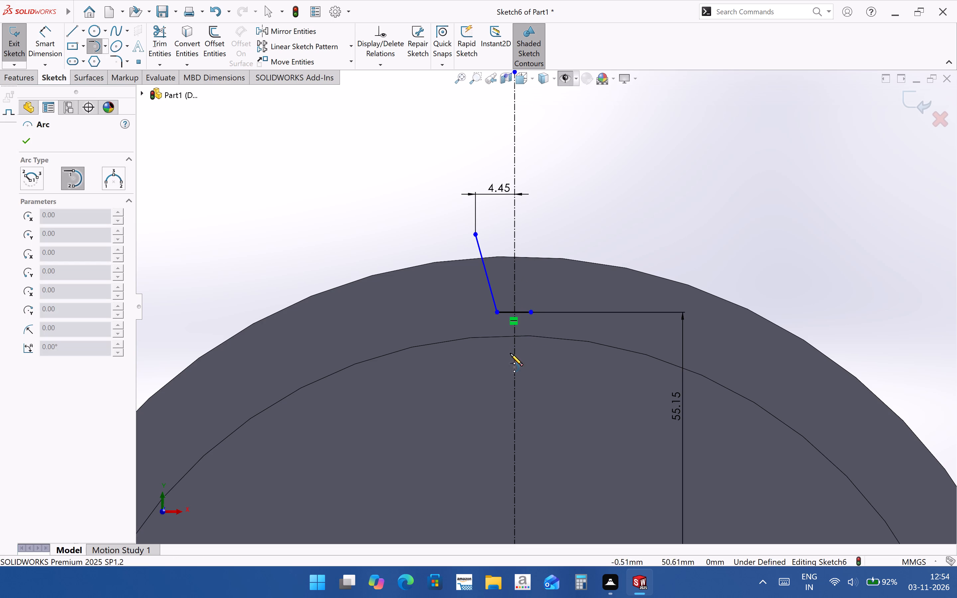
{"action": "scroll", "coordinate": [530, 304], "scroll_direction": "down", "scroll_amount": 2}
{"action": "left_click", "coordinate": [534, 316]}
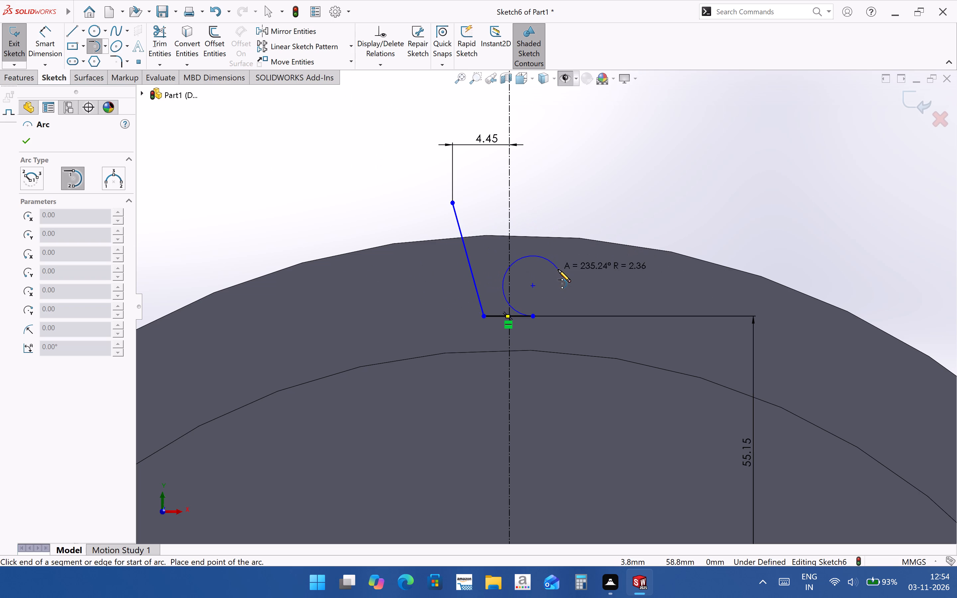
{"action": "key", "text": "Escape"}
Sketch a tangent arc of about 12.8 mm radius from the short line's left end over to the inner circular edge.
{"action": "scroll", "coordinate": [502, 296], "scroll_direction": "up", "scroll_amount": 3}
{"action": "scroll", "coordinate": [578, 390], "scroll_direction": "up", "scroll_amount": 2}
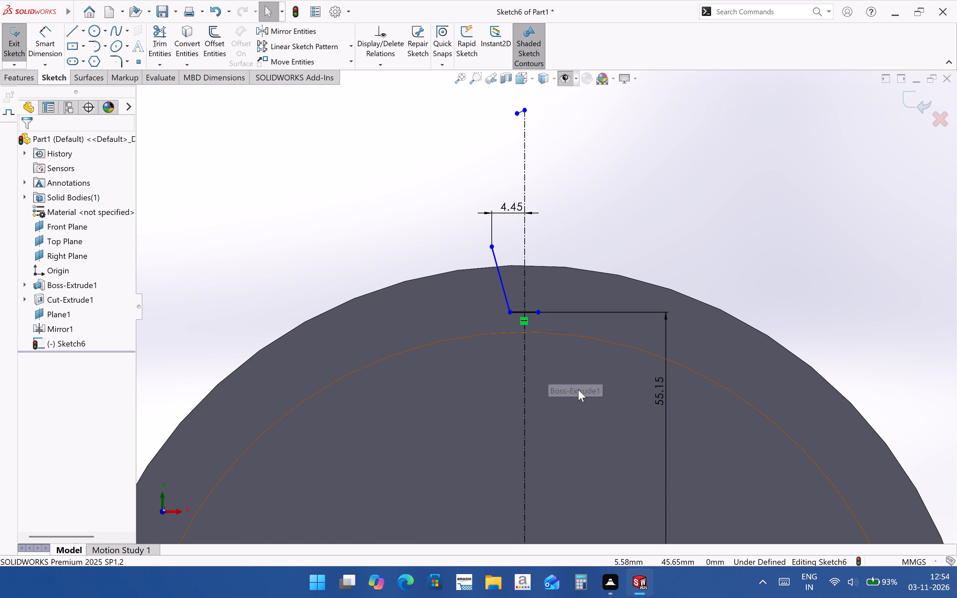
{"action": "scroll", "coordinate": [588, 399], "scroll_direction": "up", "scroll_amount": 3}
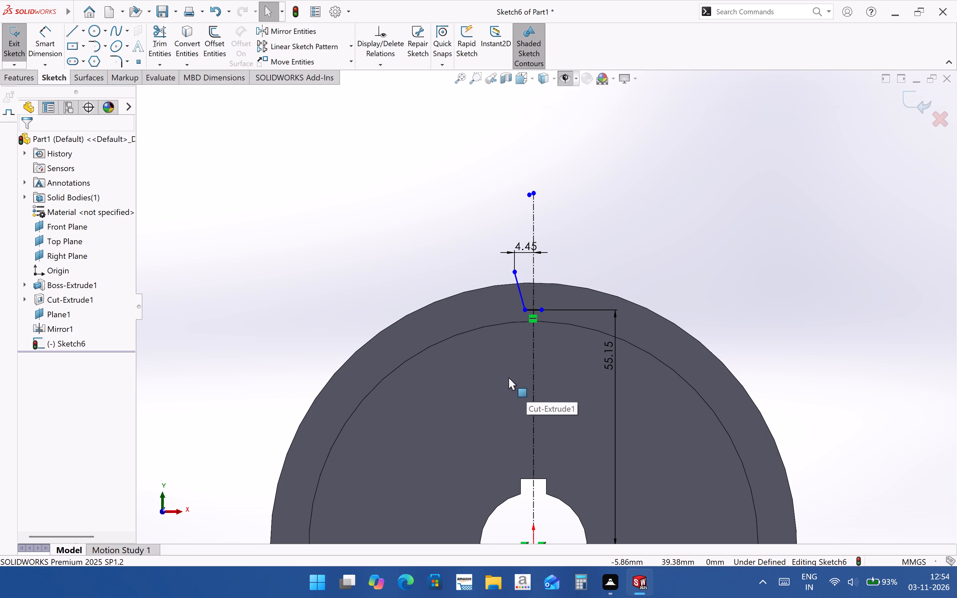
{"action": "scroll", "coordinate": [517, 295], "scroll_direction": "down", "scroll_amount": 3}
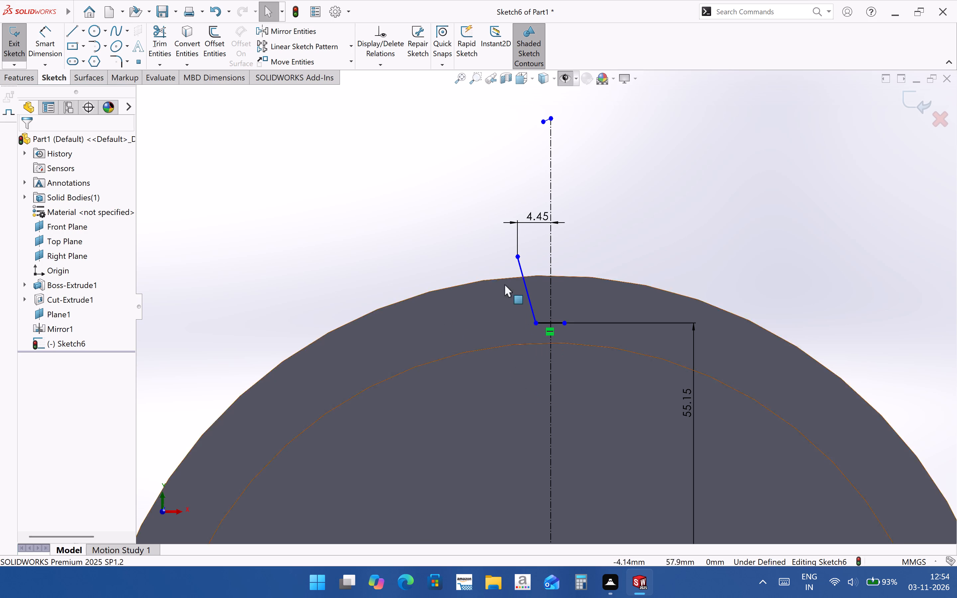
{"action": "left_click", "coordinate": [105, 47]}
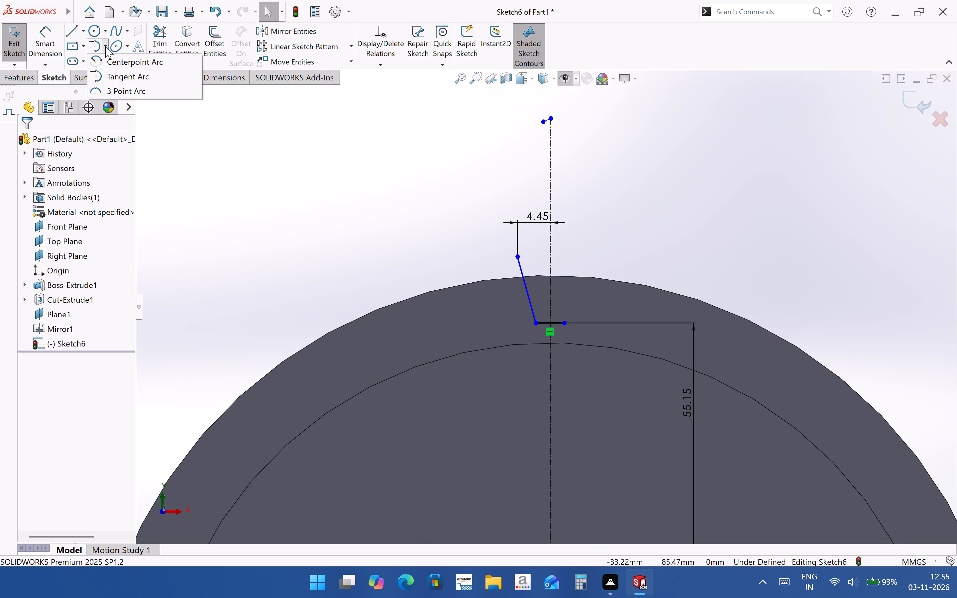
{"action": "left_click", "coordinate": [110, 80]}
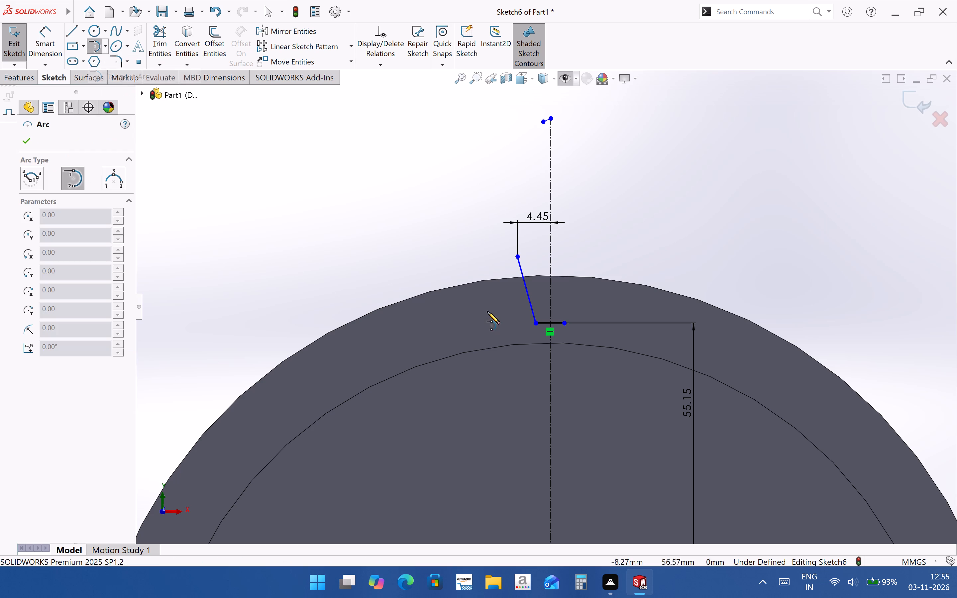
{"action": "left_click", "coordinate": [537, 324]}
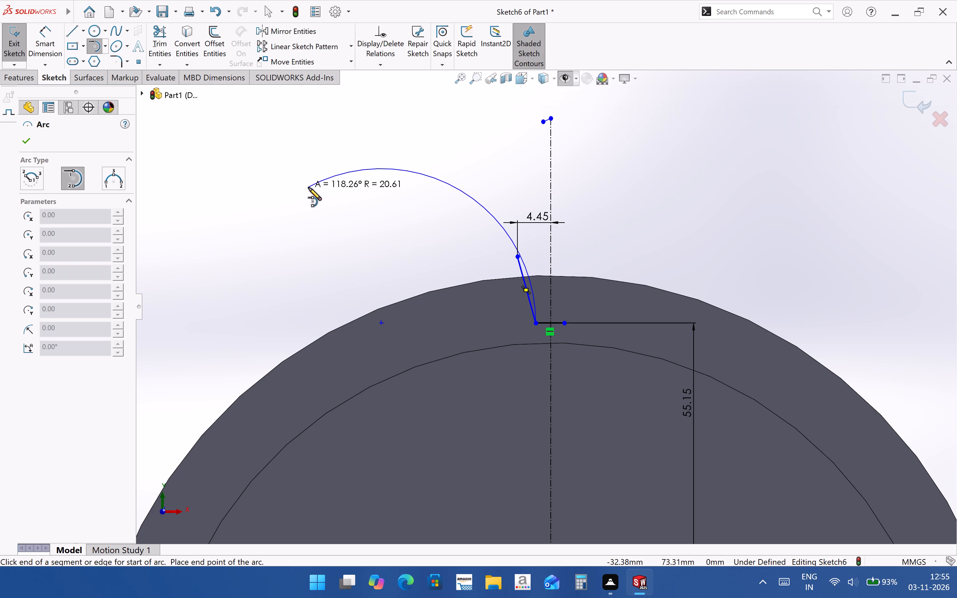
{"action": "left_click", "coordinate": [370, 387]}
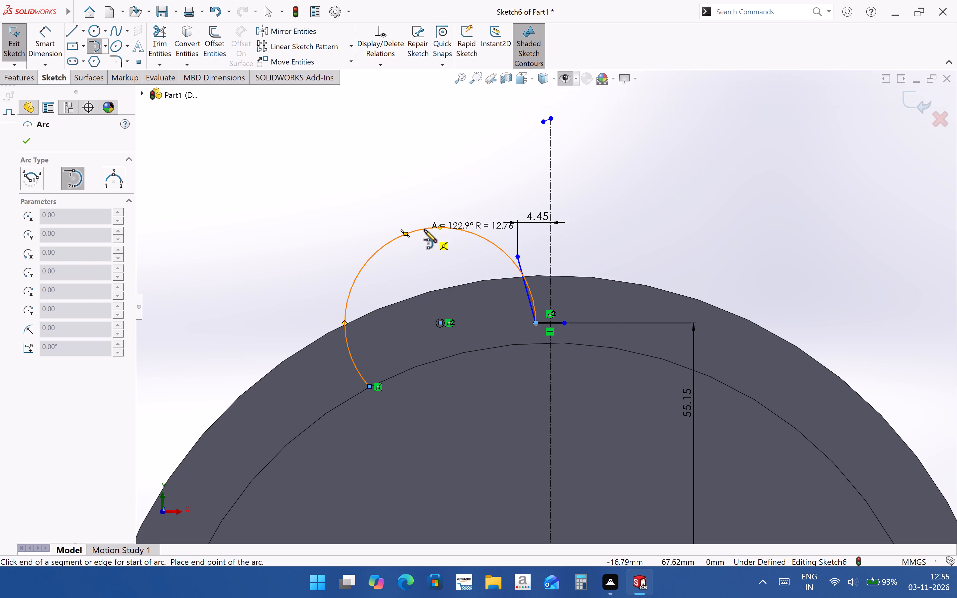
{"action": "key", "text": "Escape"}
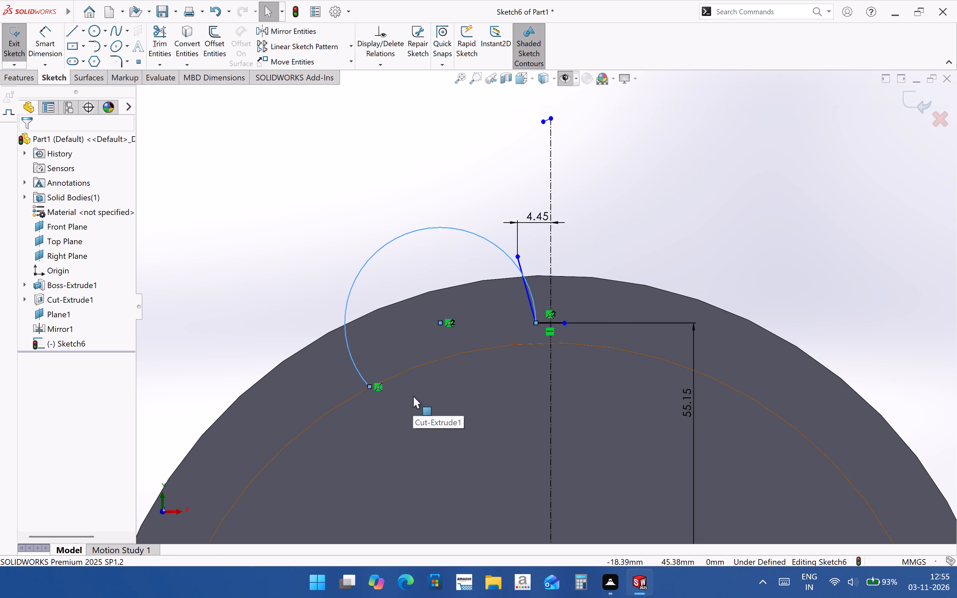
Dimension the tangent arc's radius as 32 mm.
{"action": "left_click", "coordinate": [57, 42]}
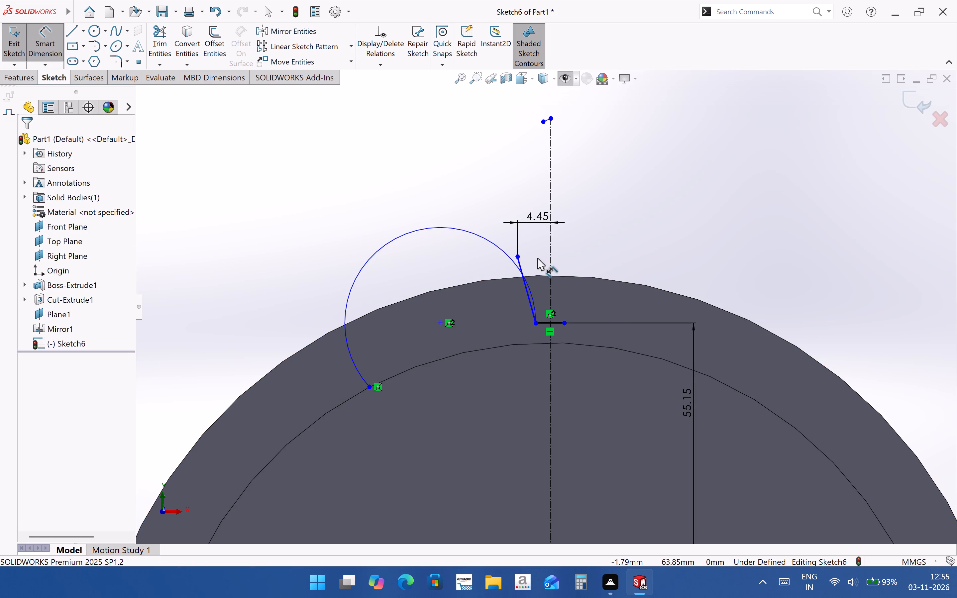
{"action": "left_click", "coordinate": [489, 239]}
{"action": "left_click", "coordinate": [504, 202]}
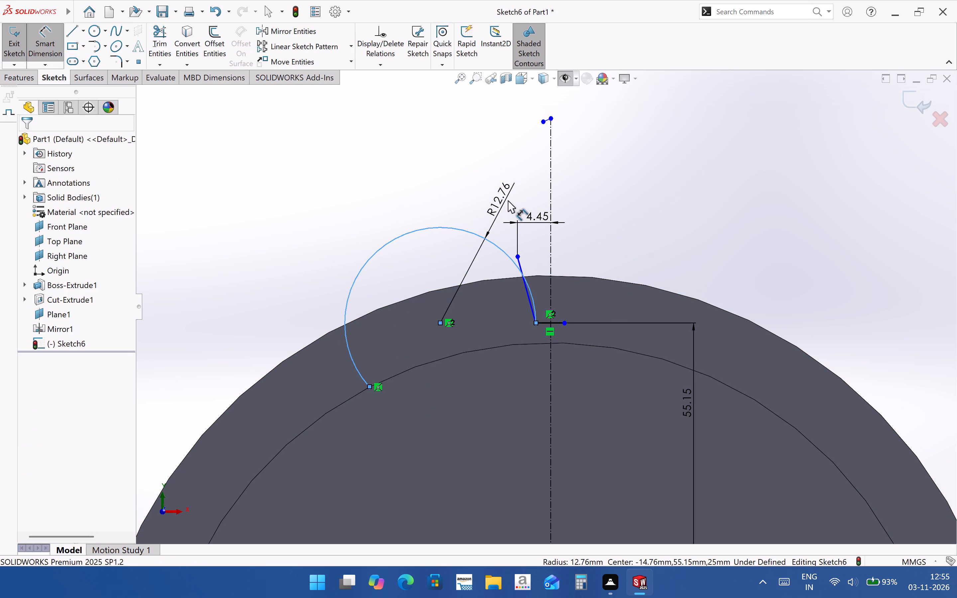
{"action": "type", "text": "32"}
{"action": "key", "text": "Return"}
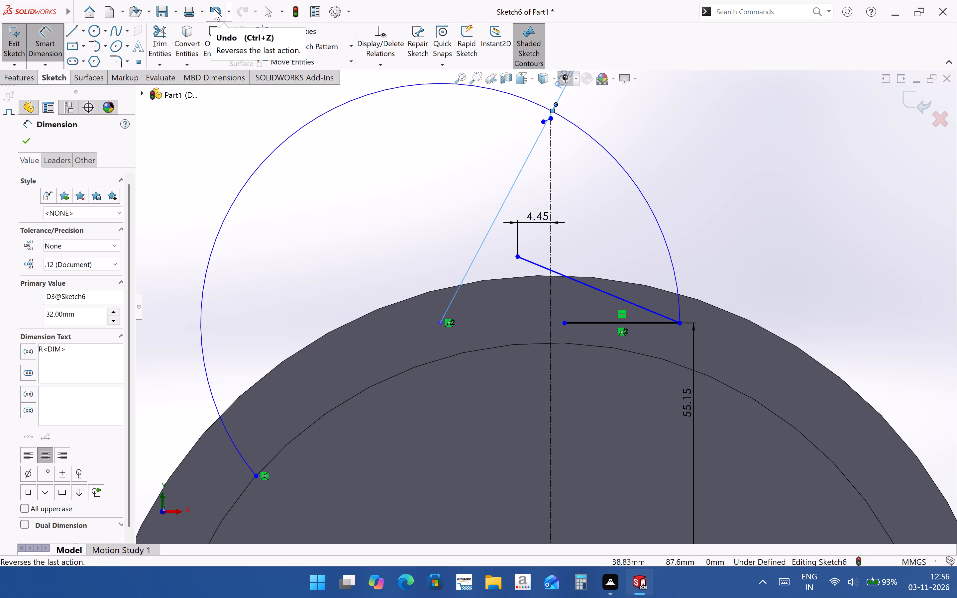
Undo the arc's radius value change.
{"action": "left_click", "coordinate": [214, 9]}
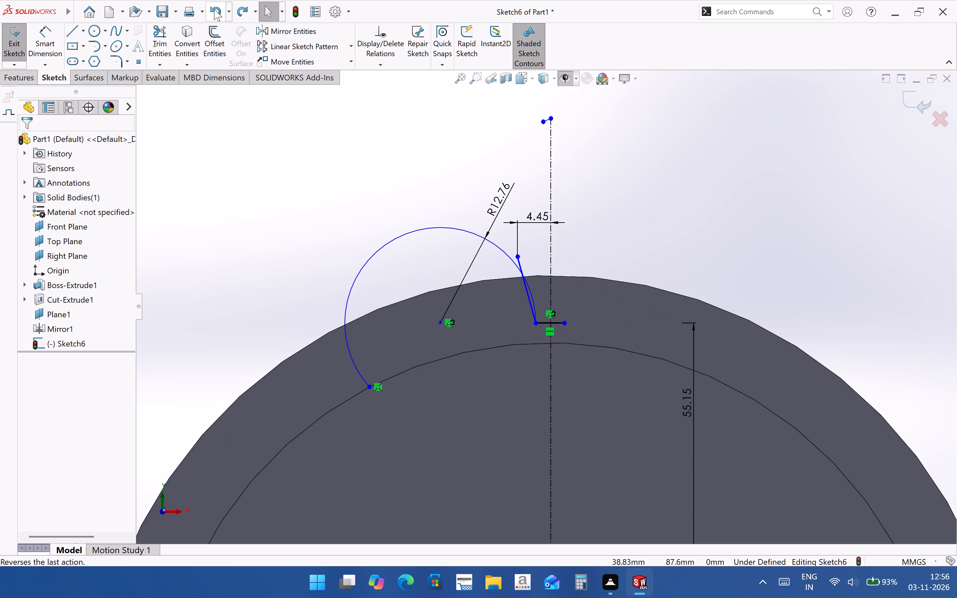
Trim away the arc's outer portion from its crossing with the slanted line to the inner circular edge.
{"action": "left_click", "coordinate": [166, 36]}
{"action": "left_click_drag", "start_coordinate": [376, 360], "coordinate": [346, 360]}
Set the trimmed arc's radius dimension to 32 mm.
{"action": "scroll", "coordinate": [525, 258], "scroll_direction": "down", "scroll_amount": 1}
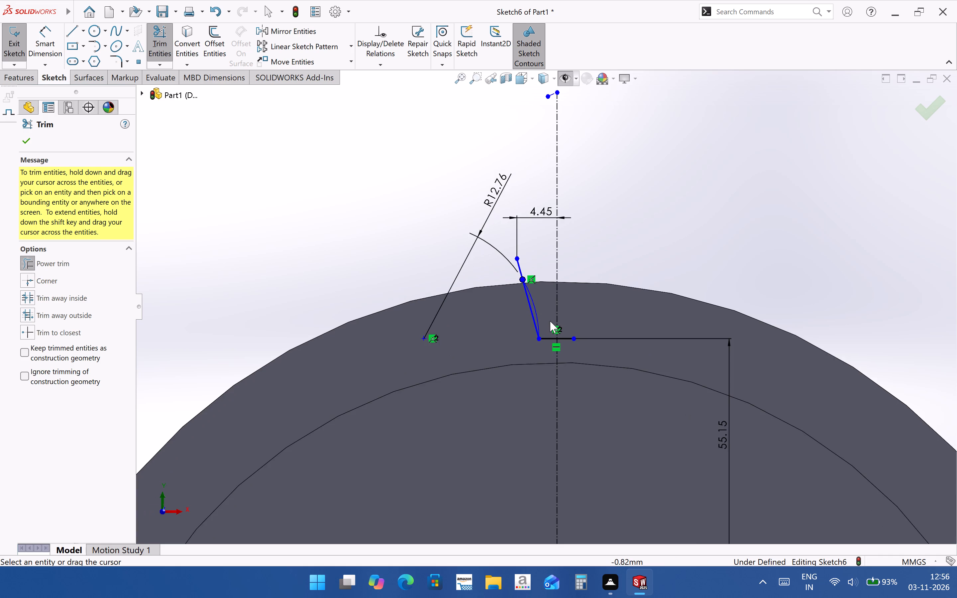
{"action": "scroll", "coordinate": [550, 321], "scroll_direction": "up", "scroll_amount": 2}
{"action": "scroll", "coordinate": [564, 313], "scroll_direction": "down", "scroll_amount": 2}
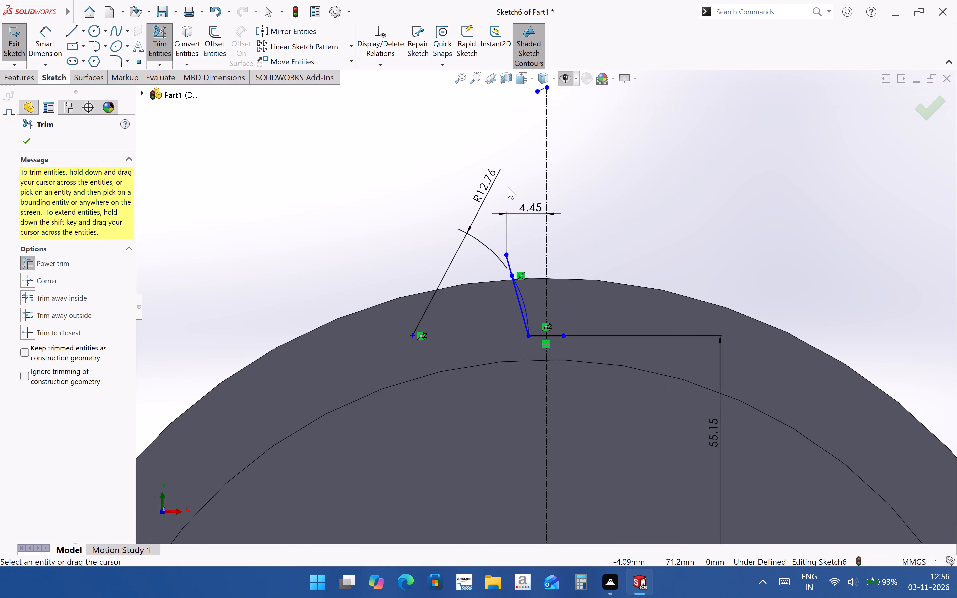
{"action": "double_click", "coordinate": [487, 182]}
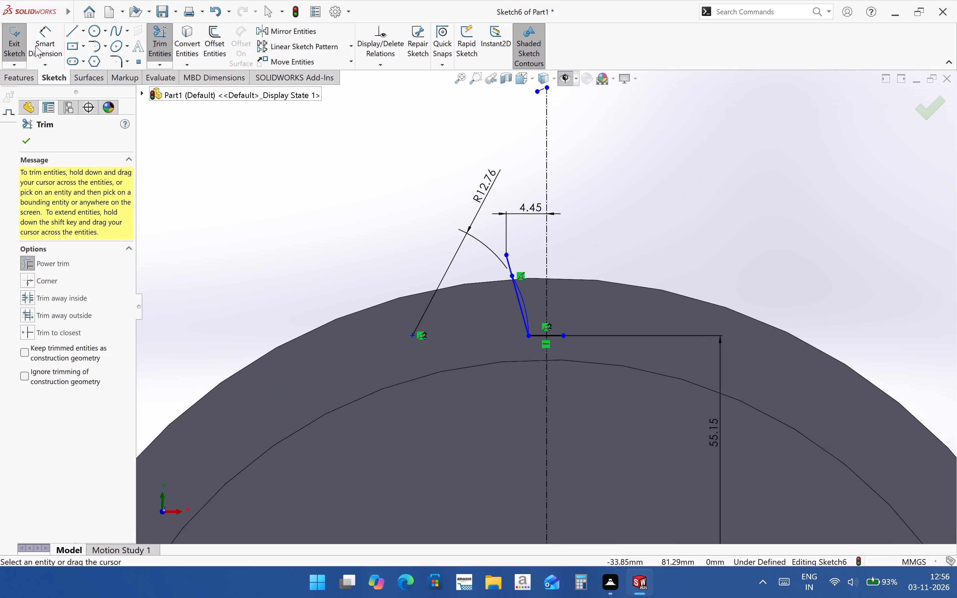
{"action": "left_click", "coordinate": [36, 46]}
{"action": "double_click", "coordinate": [482, 193]}
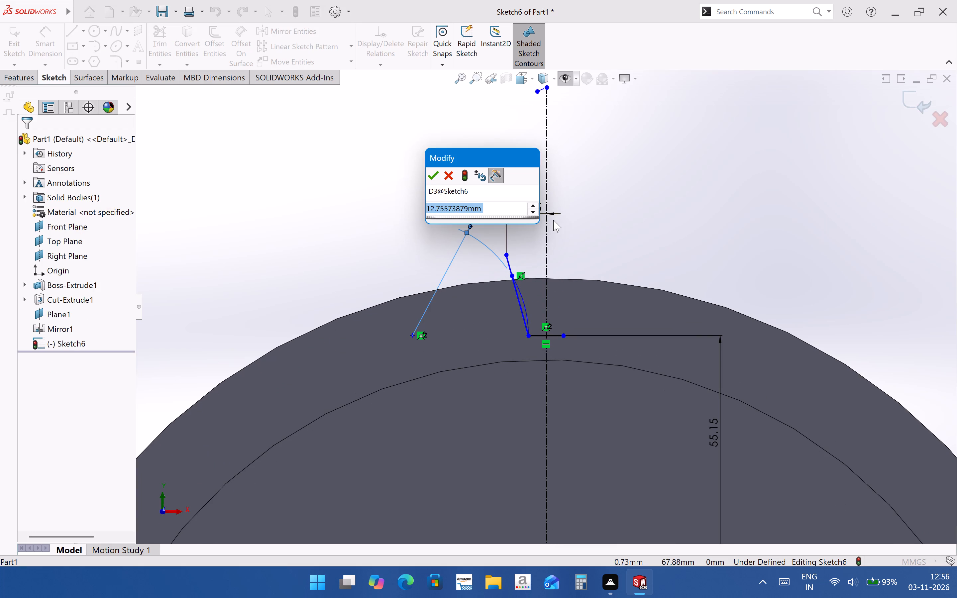
{"action": "key", "text": "3"}
{"action": "key", "text": "2"}
{"action": "key", "text": "Return"}
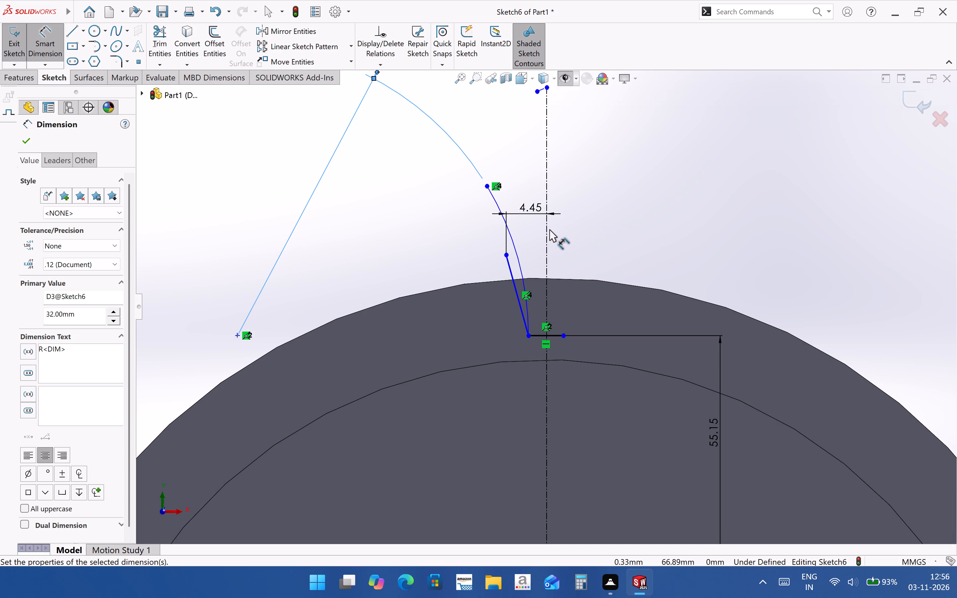
{"action": "scroll", "coordinate": [556, 341], "scroll_direction": "up", "scroll_amount": 2}
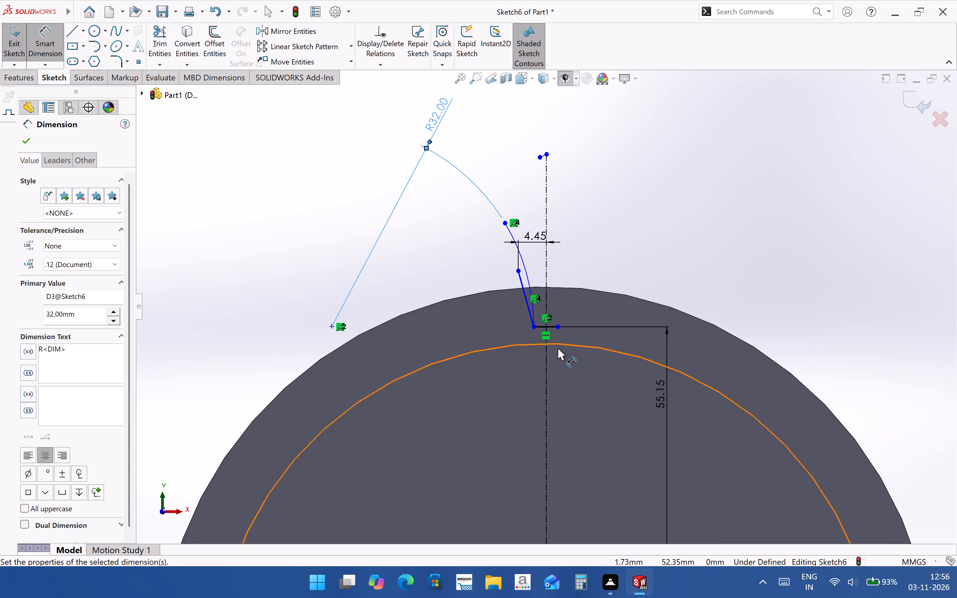
{"action": "key", "text": "Escape"}
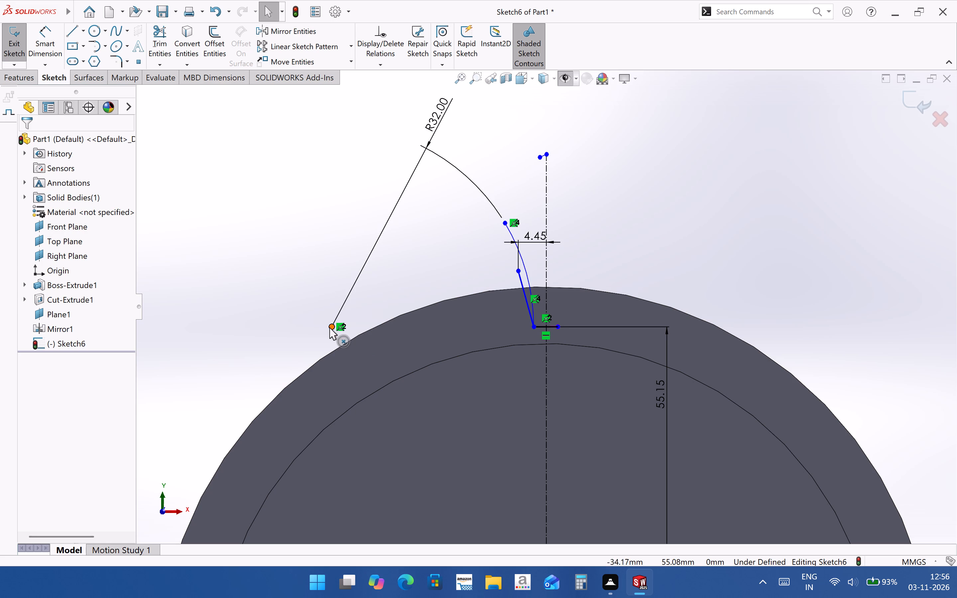
Delete the coincident relation between the arc's centre point and the short horizontal line.
{"action": "left_click", "coordinate": [339, 327]}
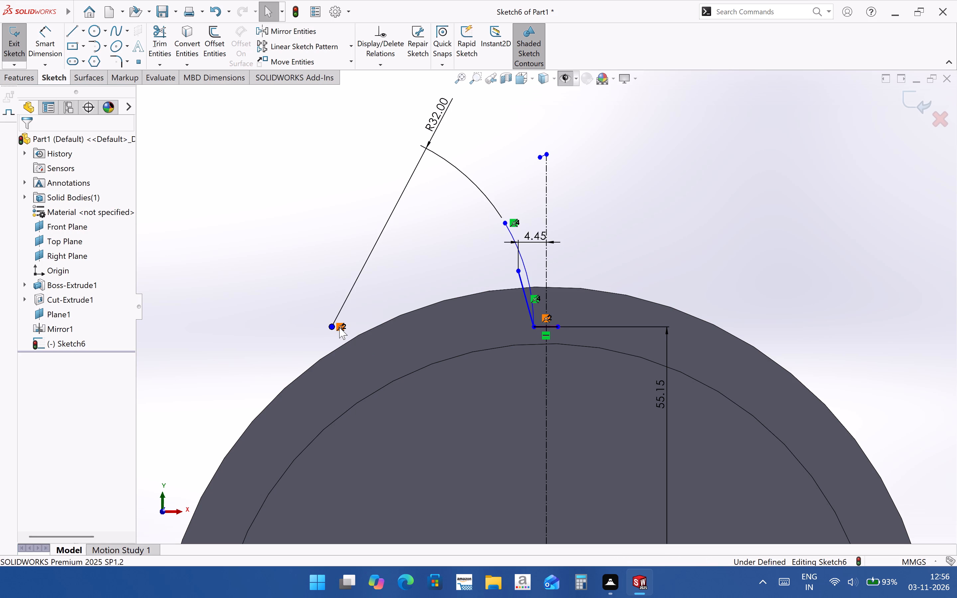
{"action": "key", "text": "Delete"}
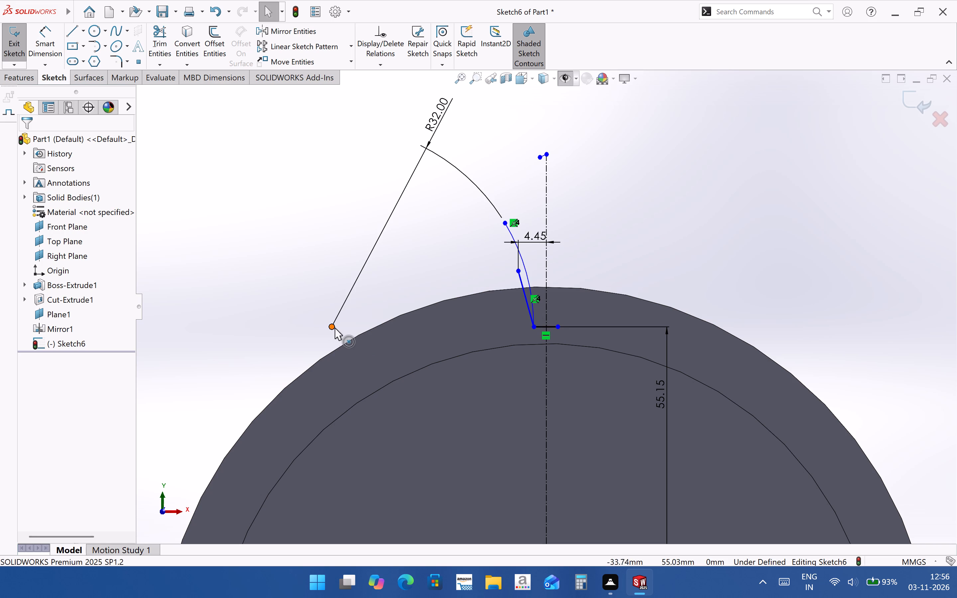
Make the arc's centre point coincident with the disc's inner circular edge.
{"action": "left_click", "coordinate": [331, 326]}
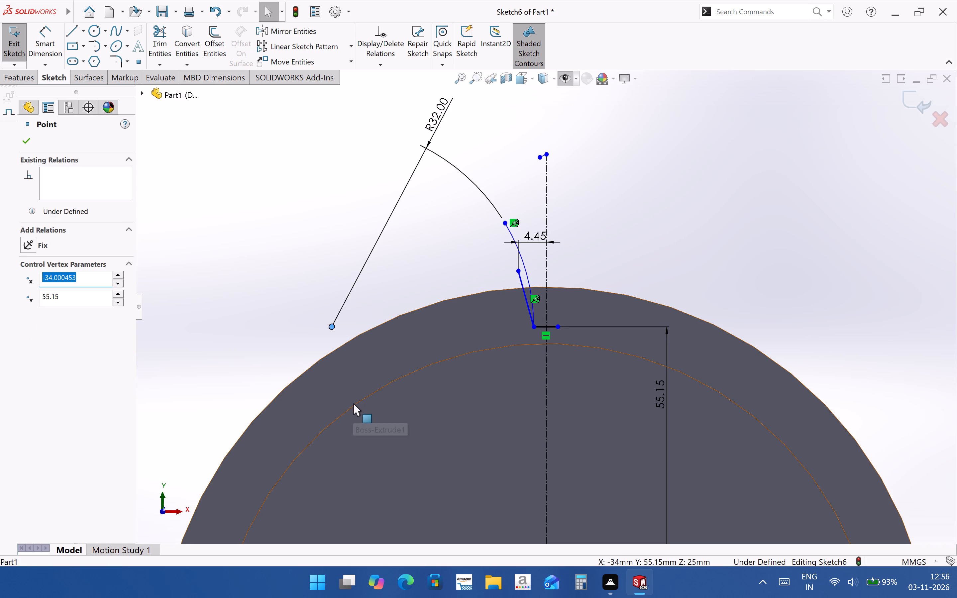
{"action": "left_click", "coordinate": [358, 402], "text": "ctrl"}
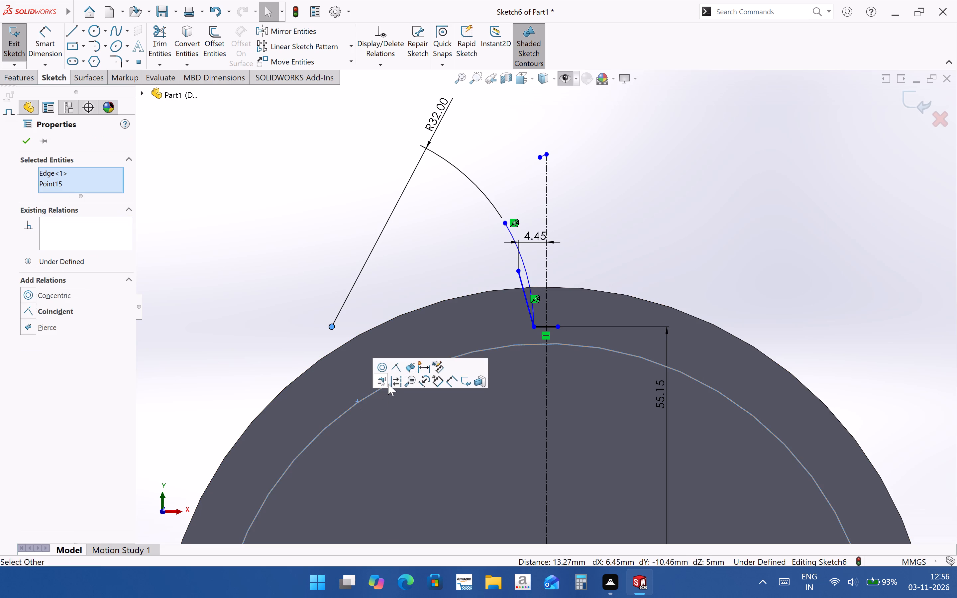
{"action": "left_click", "coordinate": [392, 370]}
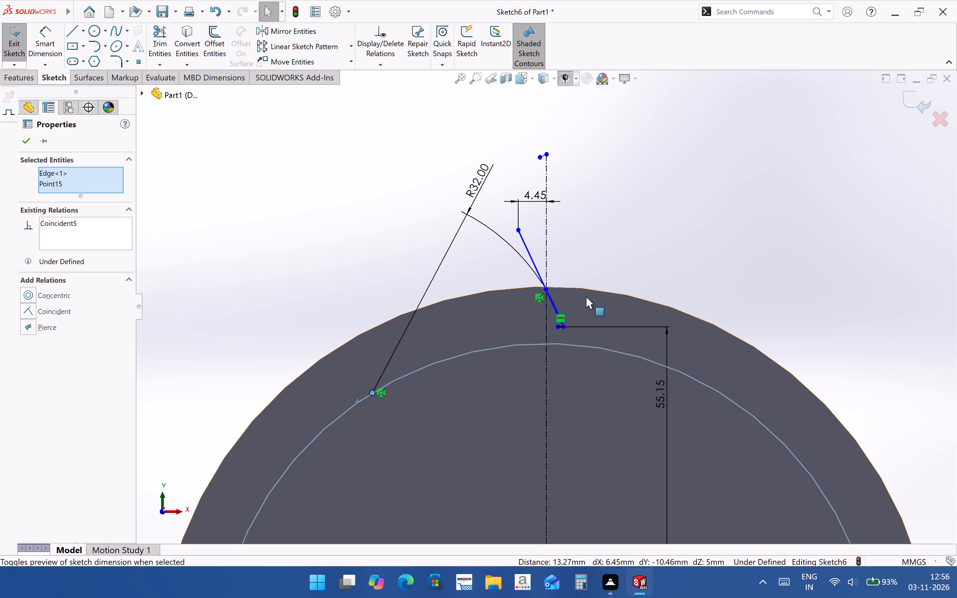
Move the shared endpoint of the slanted line and short horizontal line across the vertical centreline to about X -2.77 mm.
{"action": "scroll", "coordinate": [587, 295], "scroll_direction": "down", "scroll_amount": 2}
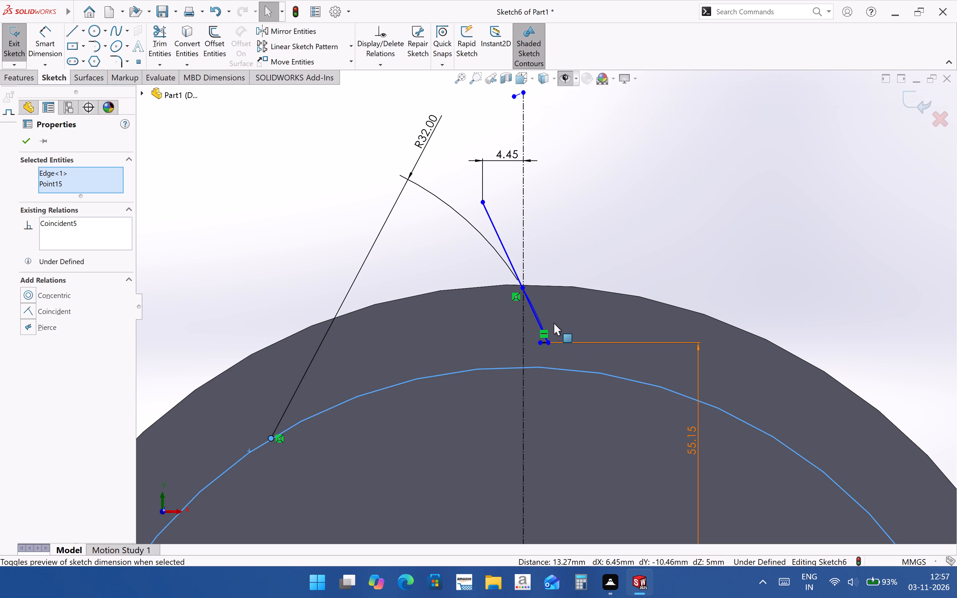
{"action": "scroll", "coordinate": [520, 252], "scroll_direction": "down", "scroll_amount": 2}
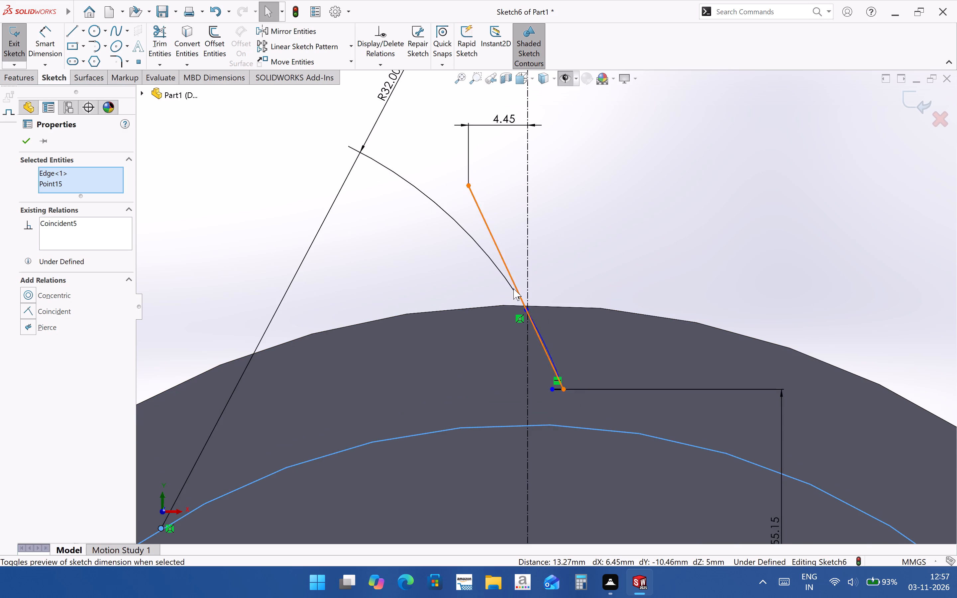
{"action": "scroll", "coordinate": [513, 291], "scroll_direction": "down", "scroll_amount": 2}
{"action": "left_click_drag", "start_coordinate": [589, 437], "coordinate": [542, 437]}
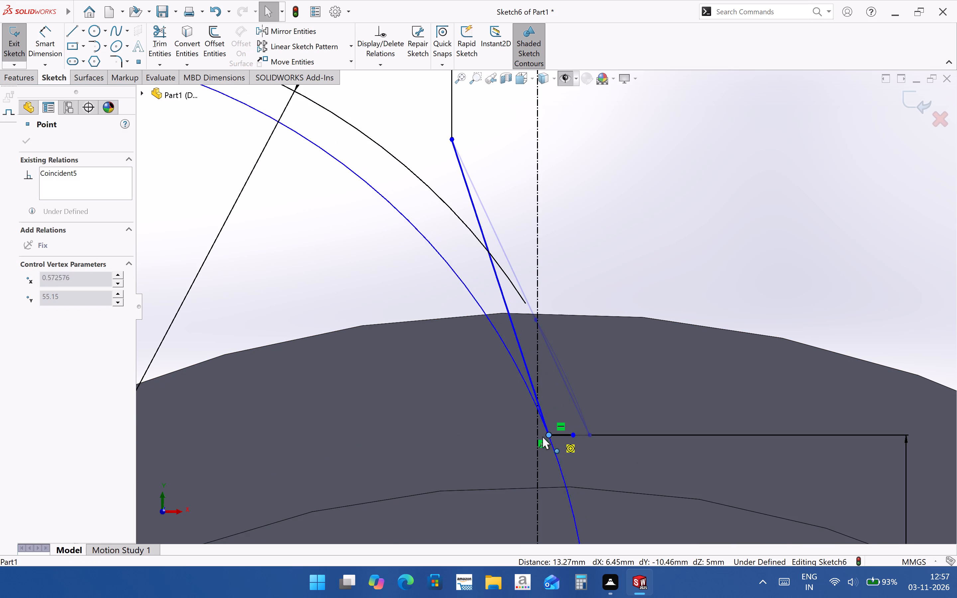
{"action": "left_click_drag", "start_coordinate": [542, 437], "coordinate": [484, 433]}
{"action": "scroll", "coordinate": [612, 408], "scroll_direction": "up", "scroll_amount": 3}
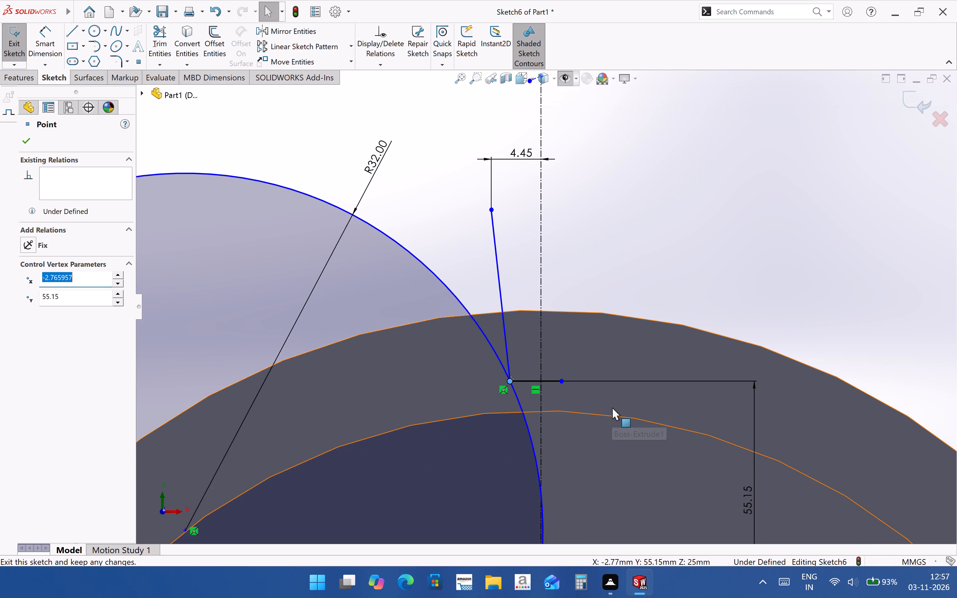
{"action": "scroll", "coordinate": [515, 359], "scroll_direction": "up", "scroll_amount": 3}
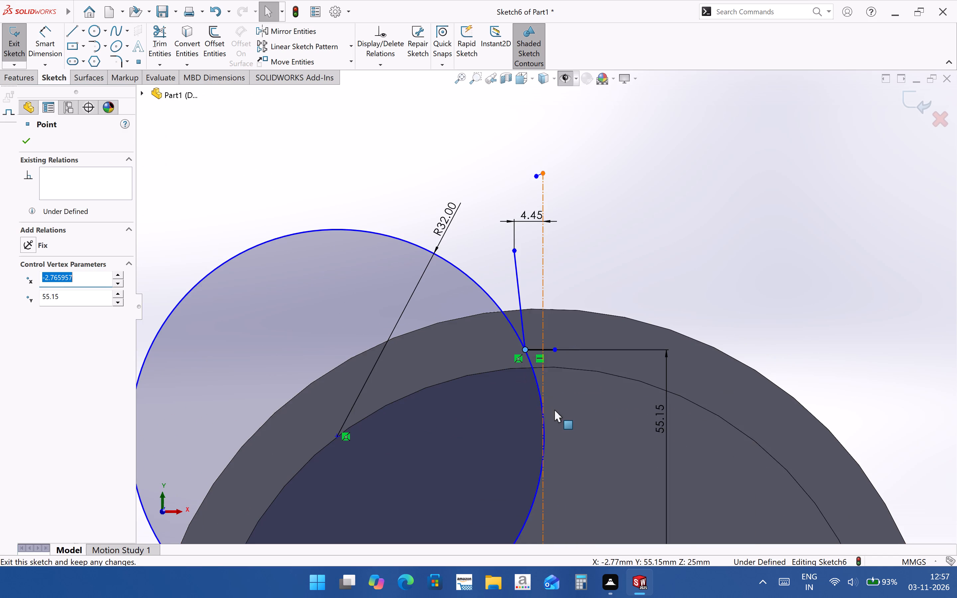
{"action": "scroll", "coordinate": [522, 342], "scroll_direction": "up", "scroll_amount": 3}
Make the short horizontal line's two endpoints symmetric about the vertical centreline.
{"action": "scroll", "coordinate": [565, 355], "scroll_direction": "down", "scroll_amount": 2}
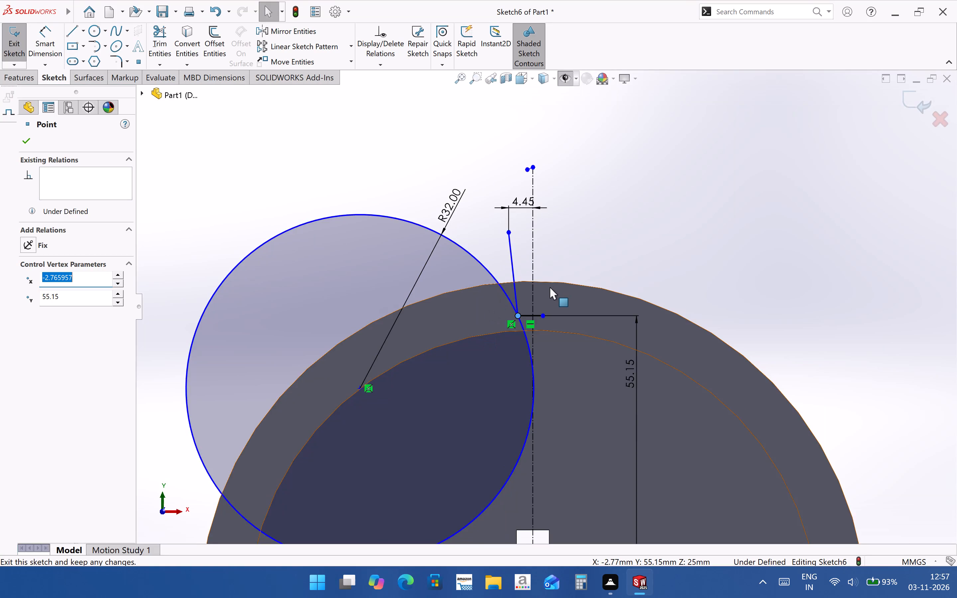
{"action": "scroll", "coordinate": [548, 305], "scroll_direction": "down", "scroll_amount": 3}
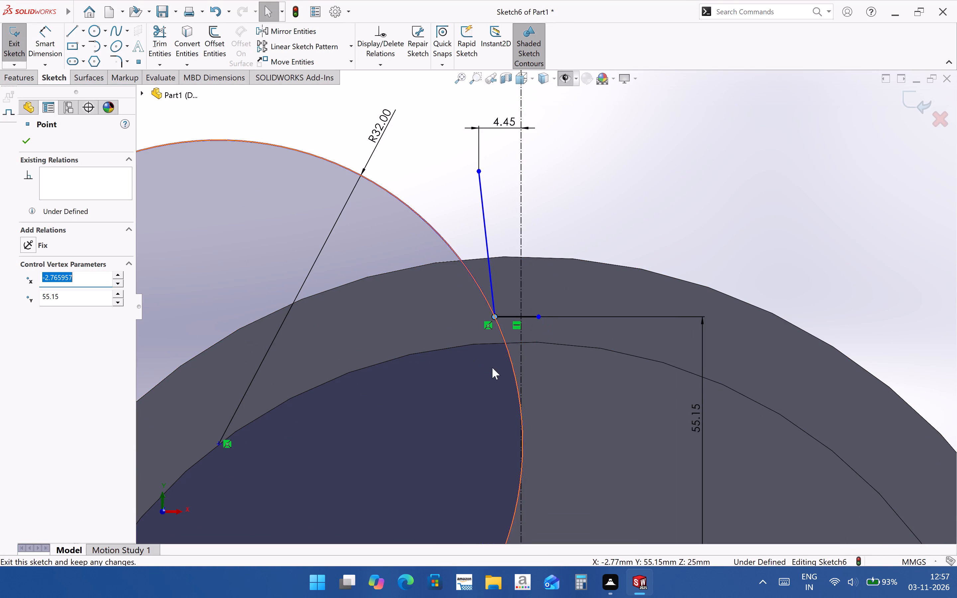
{"action": "scroll", "coordinate": [529, 291], "scroll_direction": "down", "scroll_amount": 1}
{"action": "scroll", "coordinate": [526, 303], "scroll_direction": "up", "scroll_amount": 1}
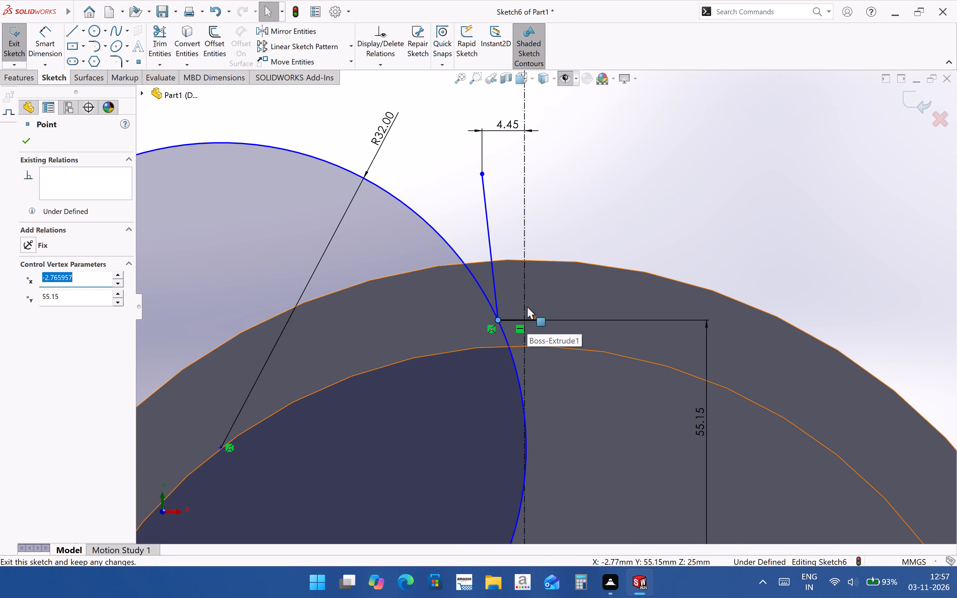
{"action": "key", "text": "Escape"}
{"action": "left_click", "coordinate": [542, 319]}
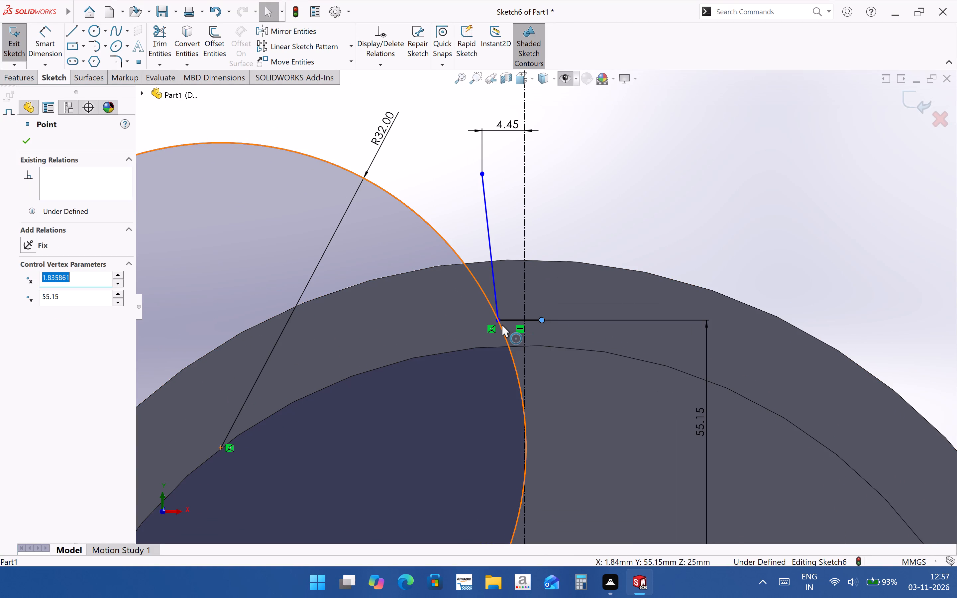
{"action": "left_click", "coordinate": [498, 320], "text": "ctrl"}
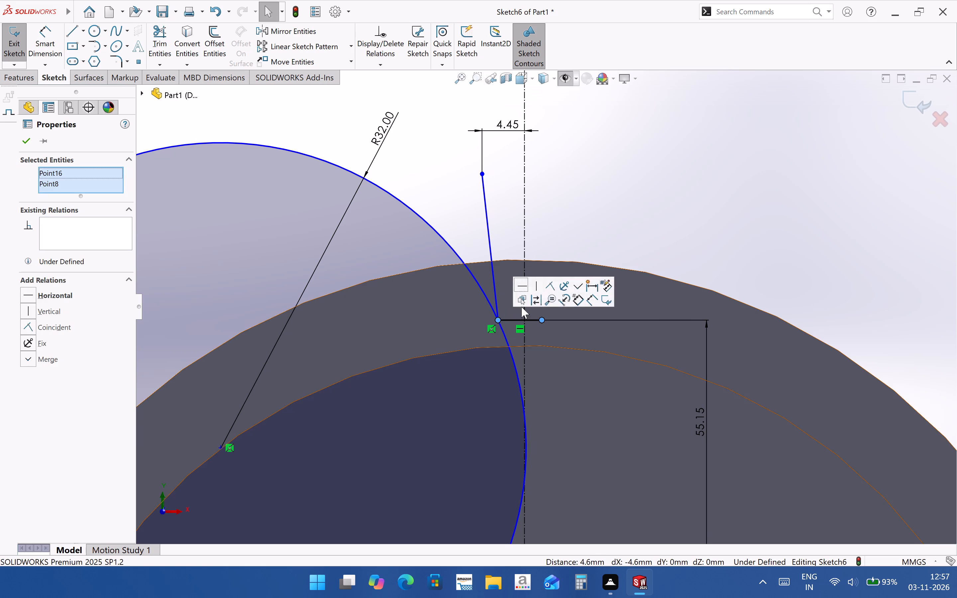
{"action": "left_click", "coordinate": [523, 181], "text": "ctrl"}
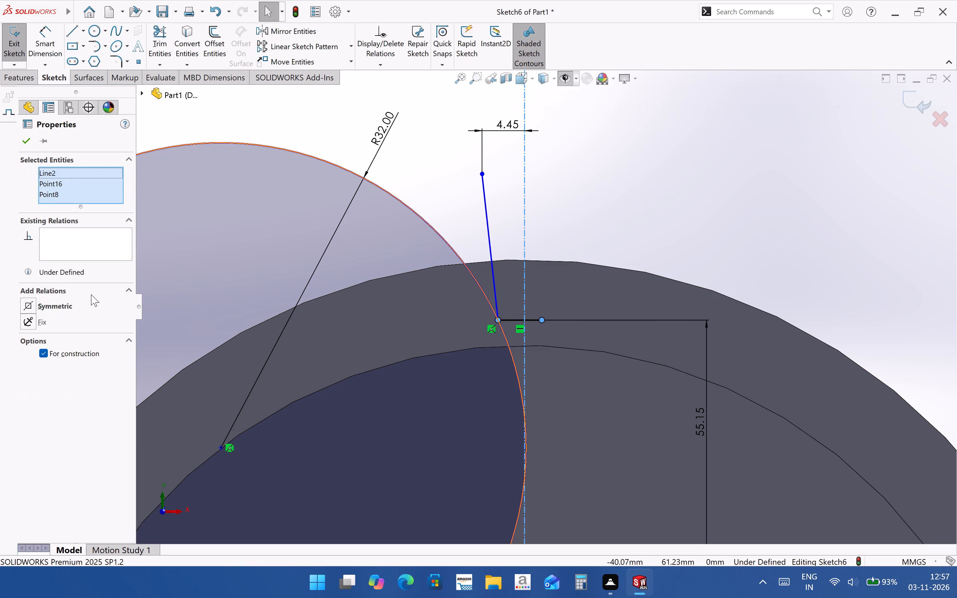
{"action": "left_click", "coordinate": [63, 306]}
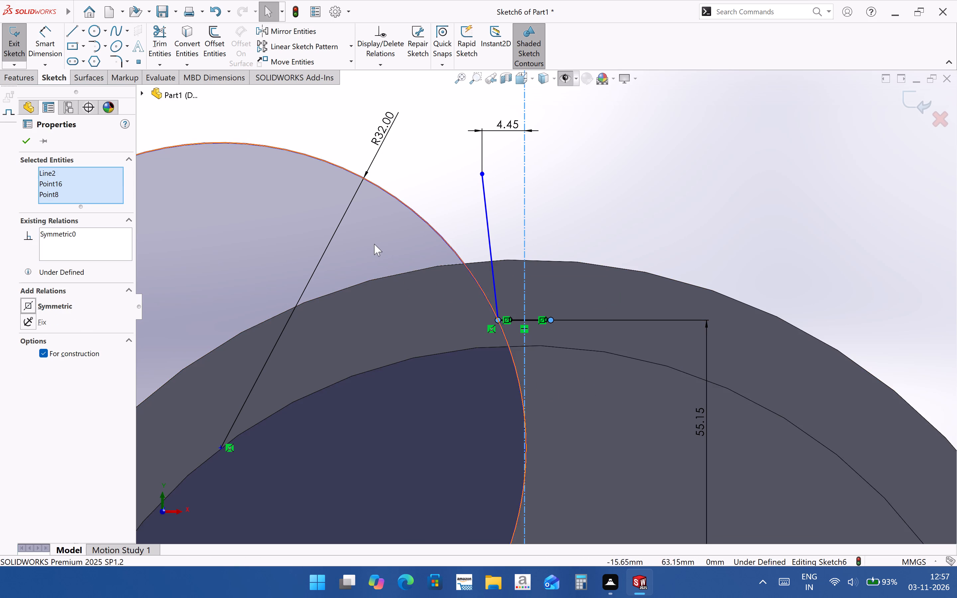
Dimension the short horizontal line's length as 2.25 mm.
{"action": "scroll", "coordinate": [610, 340], "scroll_direction": "up", "scroll_amount": 3}
{"action": "scroll", "coordinate": [590, 371], "scroll_direction": "up", "scroll_amount": 4}
{"action": "scroll", "coordinate": [567, 346], "scroll_direction": "down", "scroll_amount": 4}
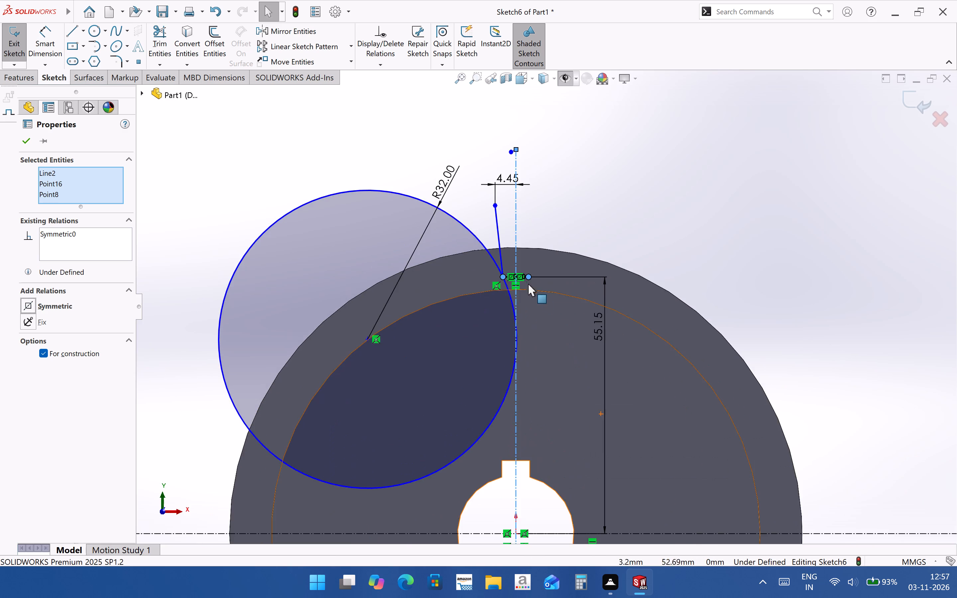
{"action": "scroll", "coordinate": [528, 284], "scroll_direction": "down", "scroll_amount": 8}
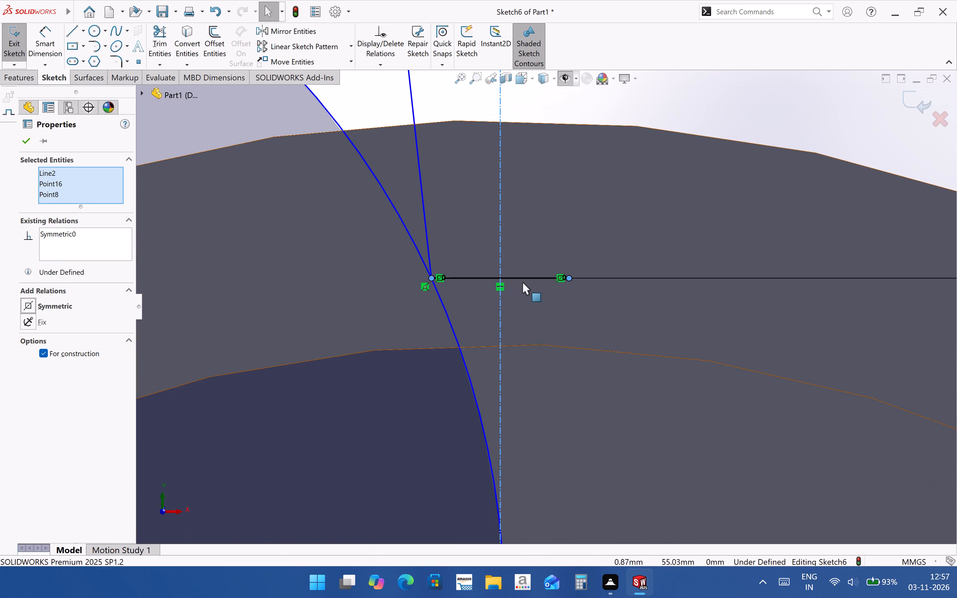
{"action": "scroll", "coordinate": [528, 323], "scroll_direction": "up", "scroll_amount": 4}
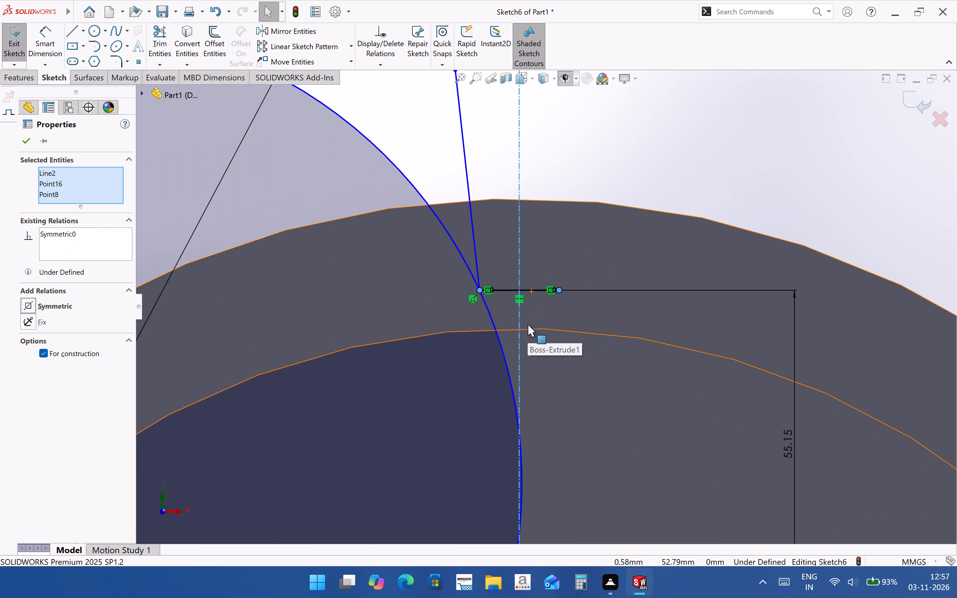
{"action": "left_click", "coordinate": [53, 61]}
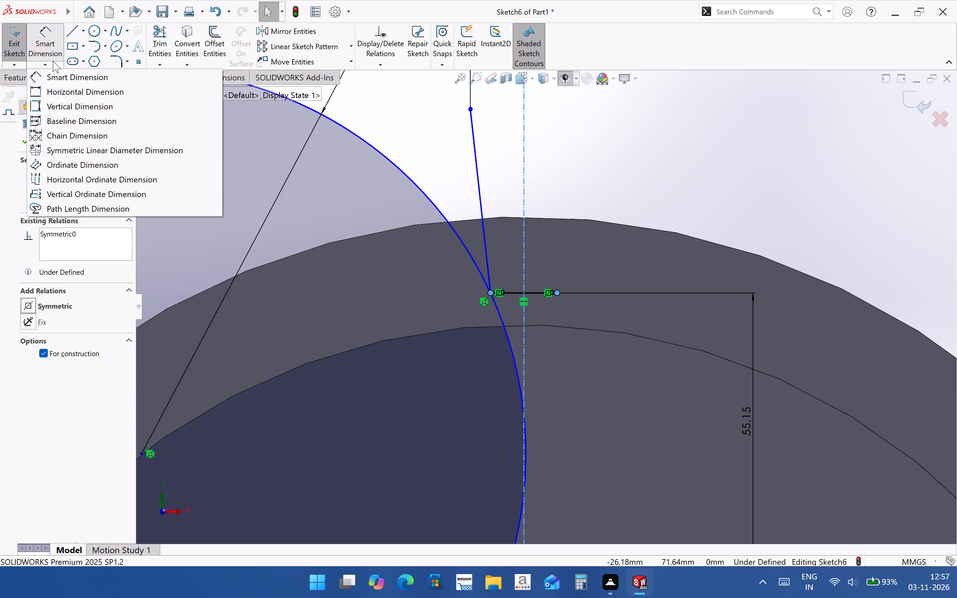
{"action": "left_click", "coordinate": [48, 37]}
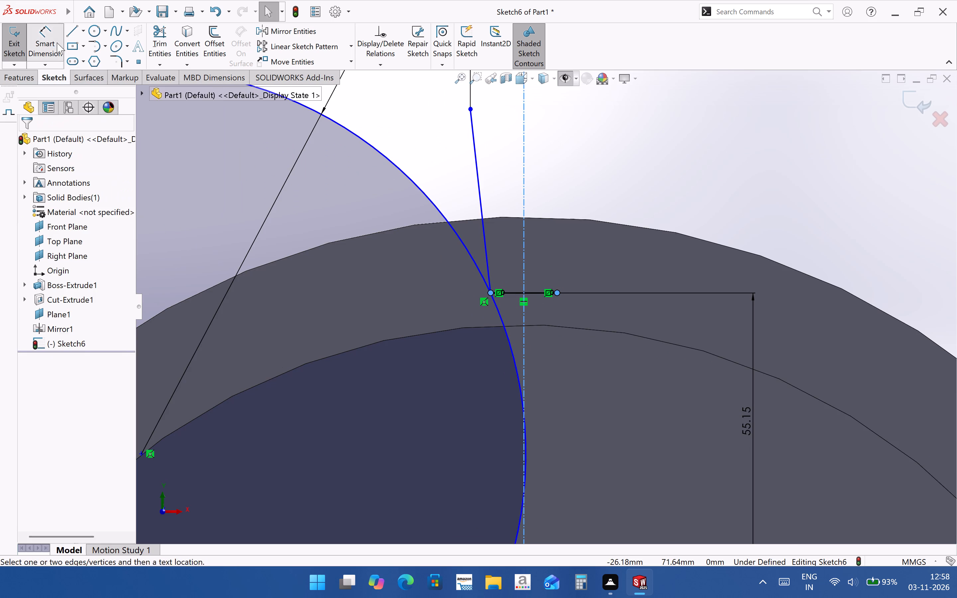
{"action": "left_click", "coordinate": [516, 294]}
{"action": "left_click", "coordinate": [531, 260]}
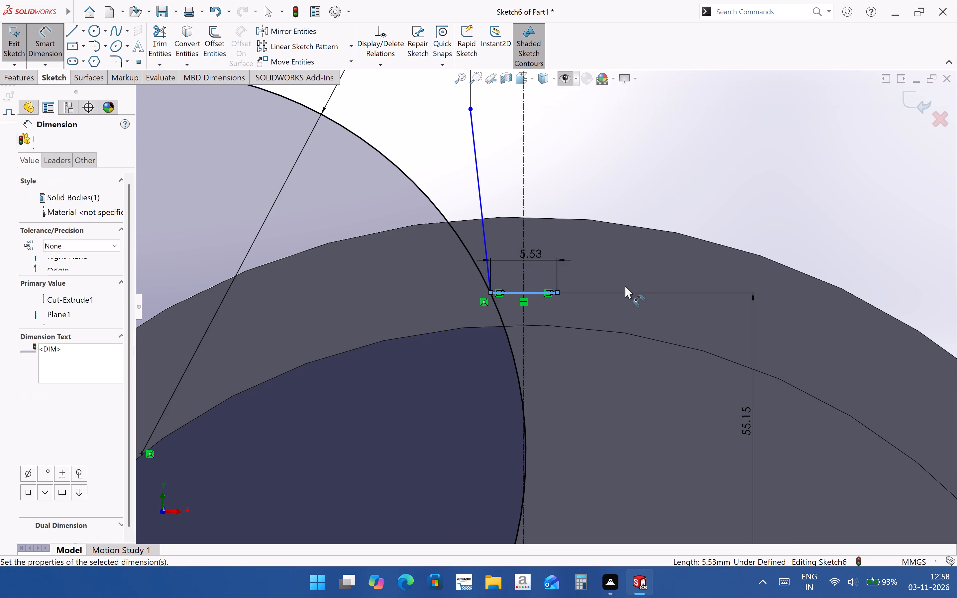
{"action": "type", "text": "2.25"}
{"action": "key", "text": "Return"}
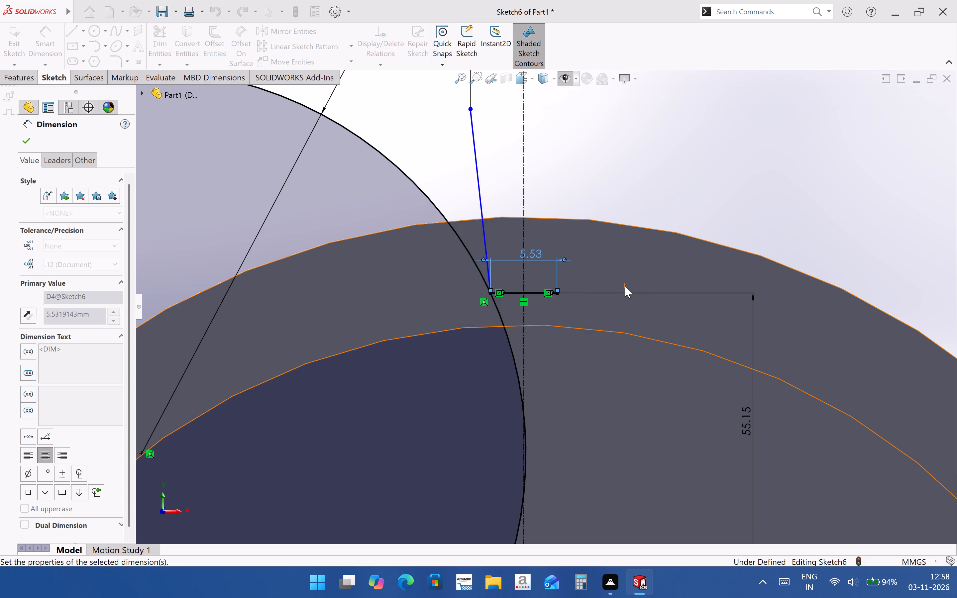
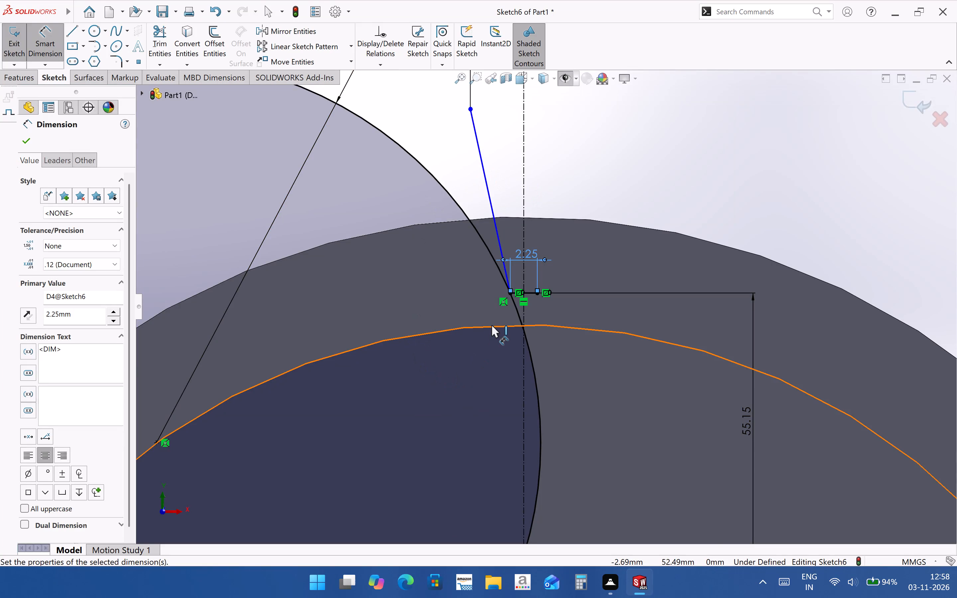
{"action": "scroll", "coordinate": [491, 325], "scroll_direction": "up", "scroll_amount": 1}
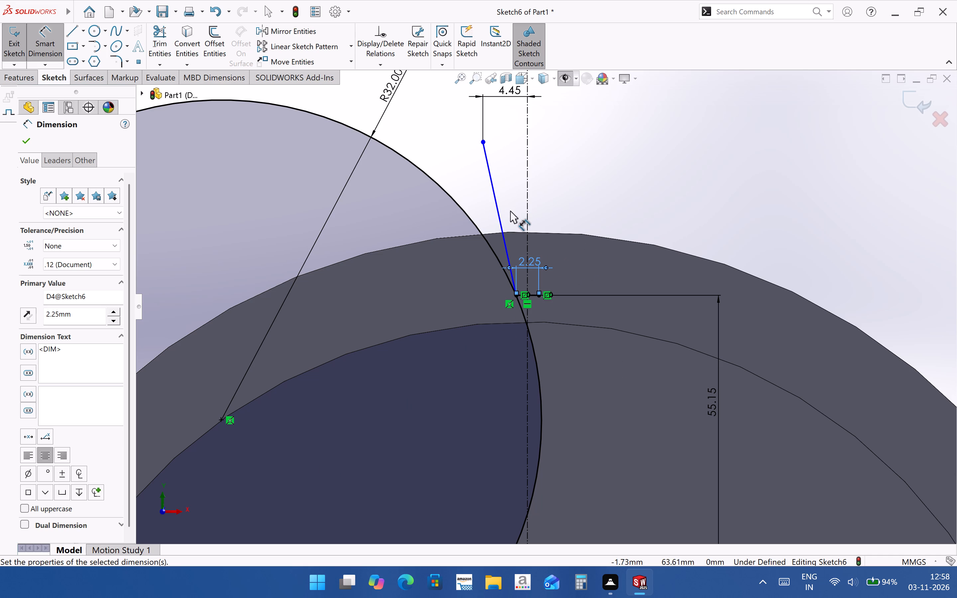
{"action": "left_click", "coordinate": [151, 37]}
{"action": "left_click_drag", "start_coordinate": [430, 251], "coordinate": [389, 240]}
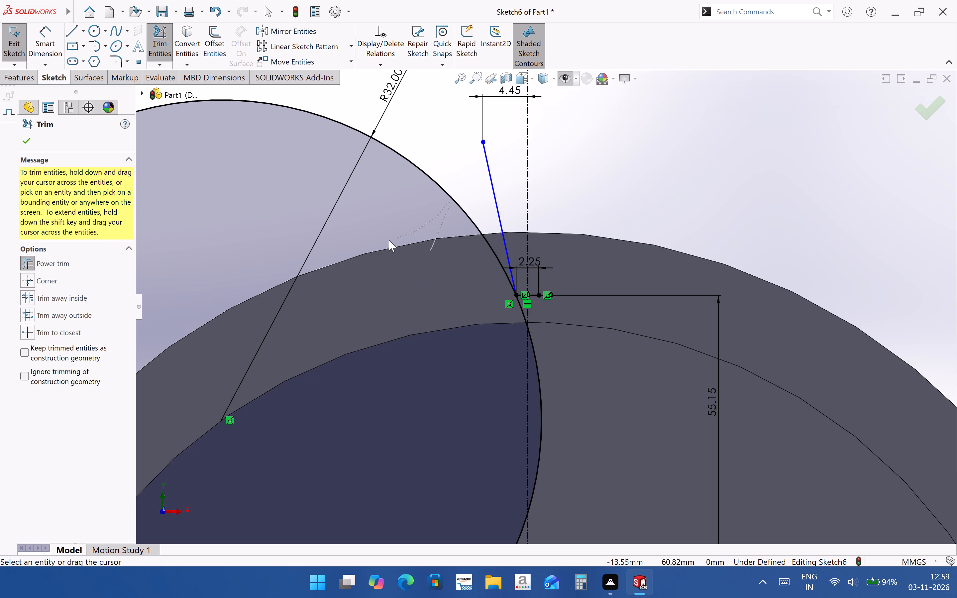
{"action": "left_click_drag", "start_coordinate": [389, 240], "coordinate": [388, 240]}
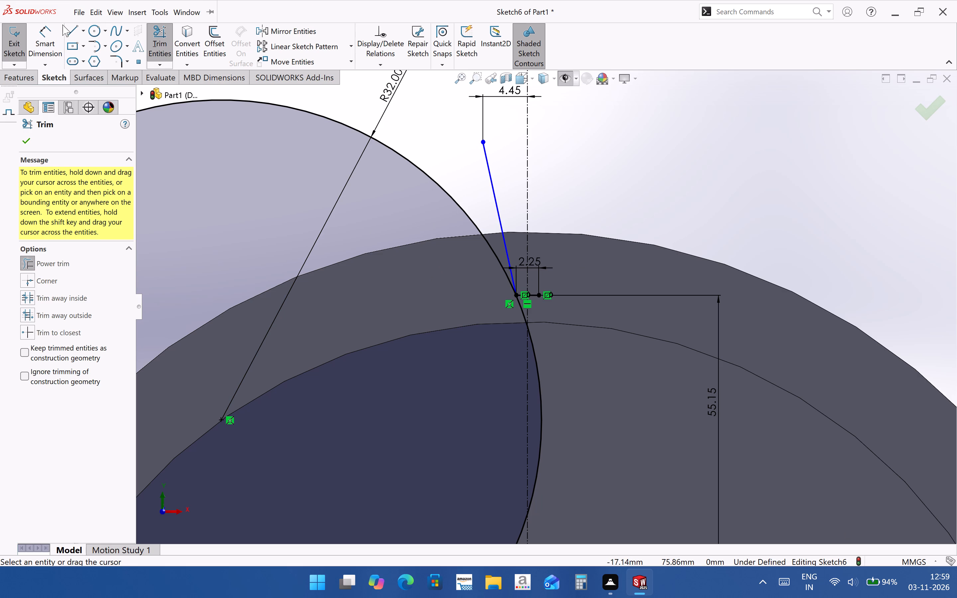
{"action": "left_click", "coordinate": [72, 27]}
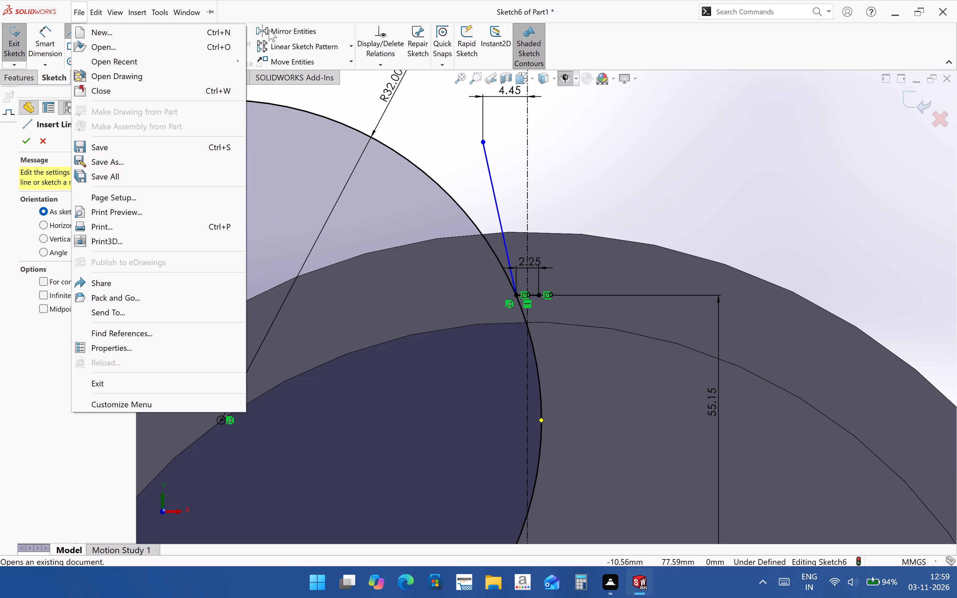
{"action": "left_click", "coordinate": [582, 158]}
Convert the disc's outer circular edge into a sketch entity.
{"action": "left_click", "coordinate": [187, 43]}
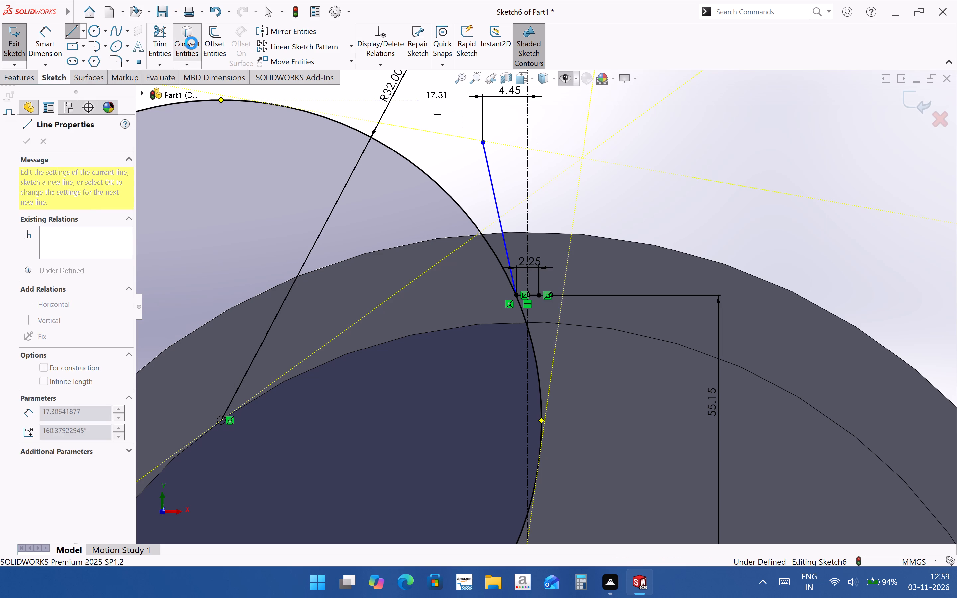
{"action": "left_click", "coordinate": [564, 233]}
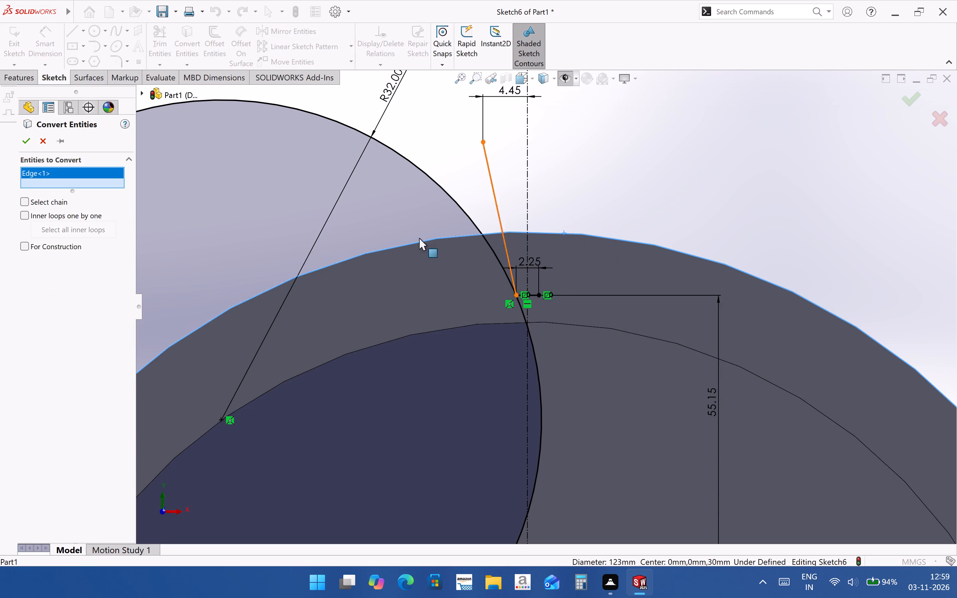
{"action": "left_click", "coordinate": [30, 142]}
Trim away the part of the R32 circle that lies outside the disc's outer edge.
{"action": "scroll", "coordinate": [507, 258], "scroll_direction": "up", "scroll_amount": 3}
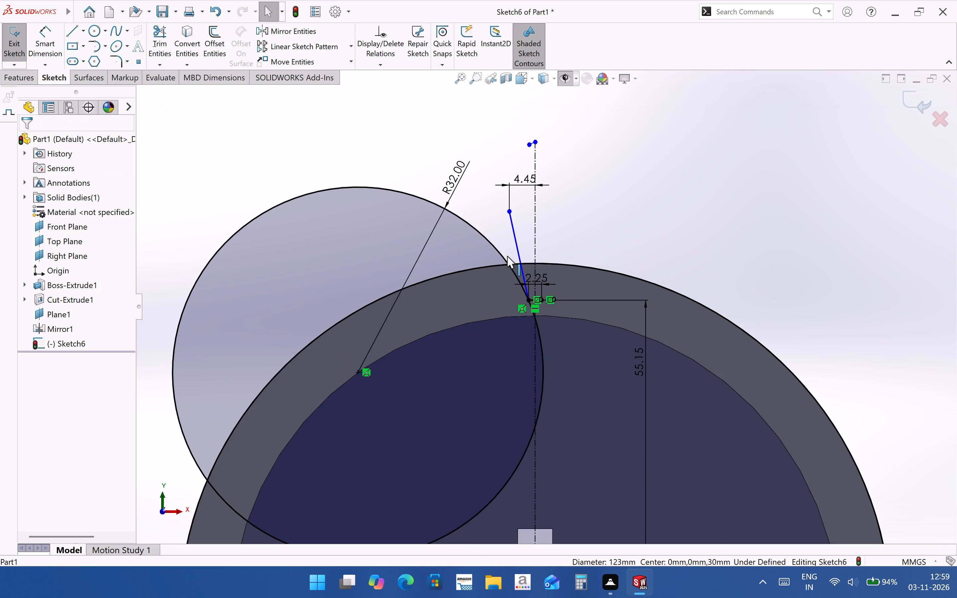
{"action": "scroll", "coordinate": [505, 313], "scroll_direction": "down", "scroll_amount": 2}
{"action": "left_click", "coordinate": [162, 37]}
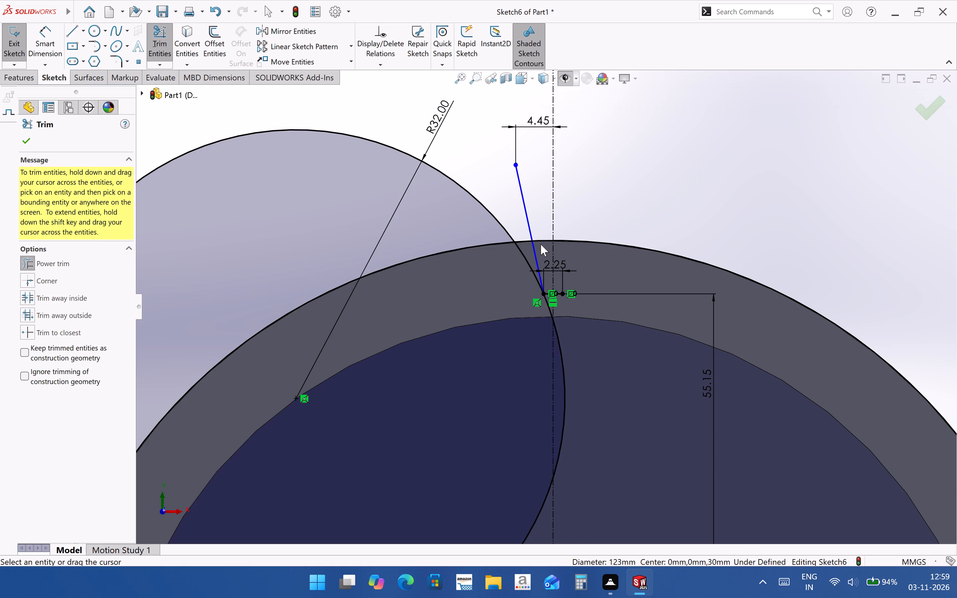
{"action": "scroll", "coordinate": [541, 244], "scroll_direction": "down", "scroll_amount": 3}
{"action": "left_click_drag", "start_coordinate": [424, 222], "coordinate": [448, 189]}
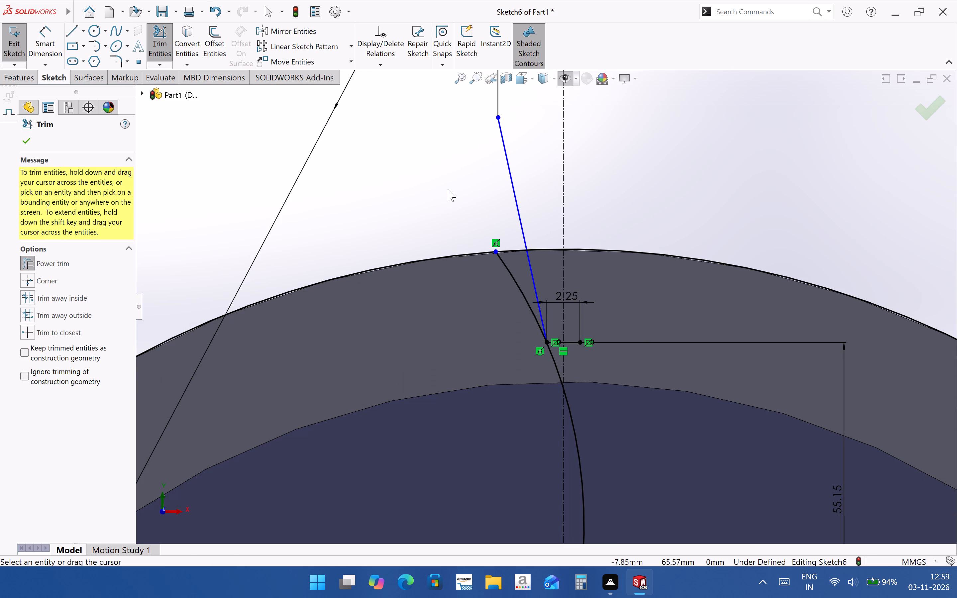
Trim the upper part of the converted outer circle, keeping only the short piece between the R32 arc and the slanted line.
{"action": "scroll", "coordinate": [497, 254], "scroll_direction": "down", "scroll_amount": 2}
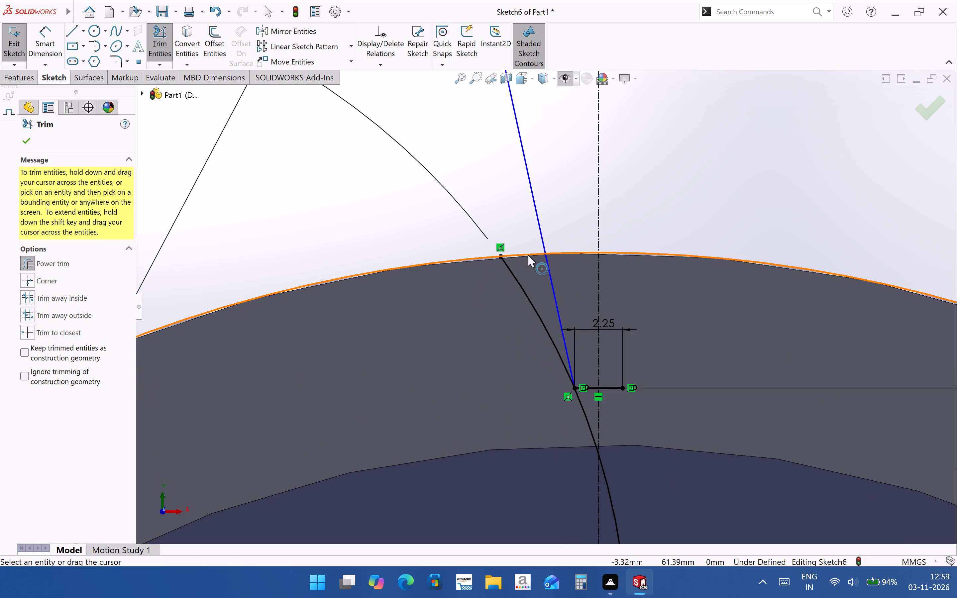
{"action": "scroll", "coordinate": [479, 253], "scroll_direction": "up", "scroll_amount": 9}
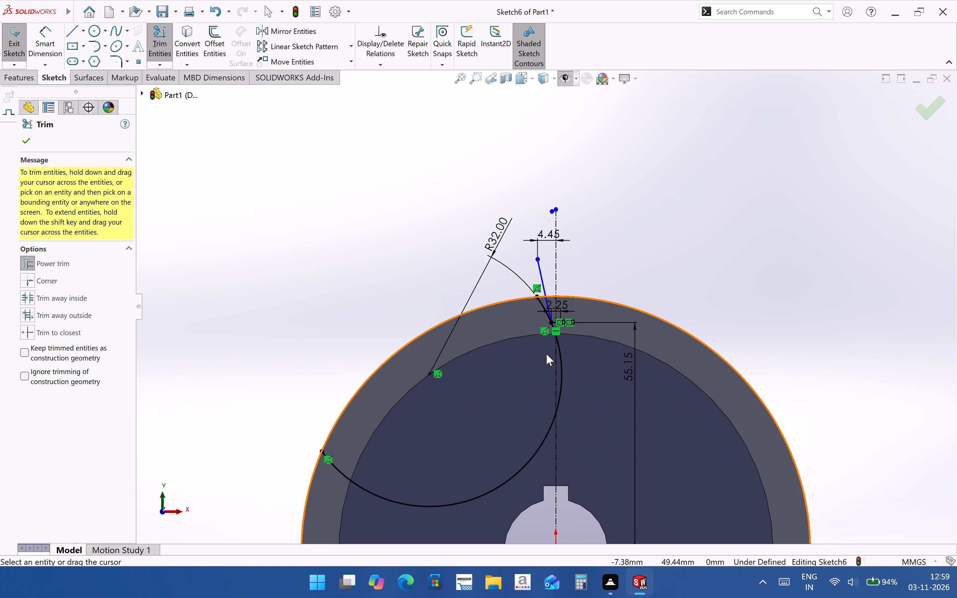
{"action": "left_click_drag", "start_coordinate": [696, 308], "coordinate": [684, 340]}
{"action": "scroll", "coordinate": [568, 294], "scroll_direction": "down", "scroll_amount": 7}
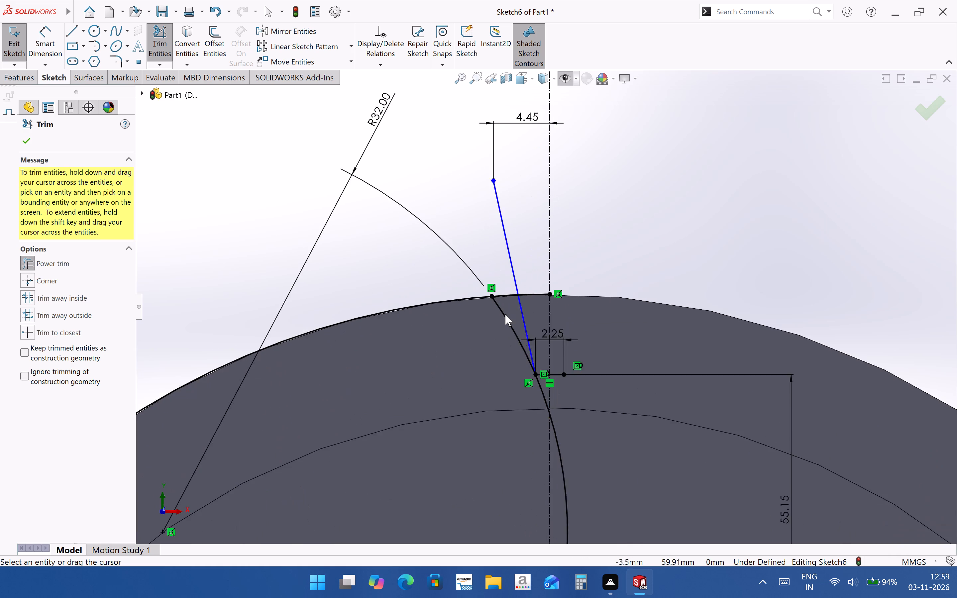
{"action": "scroll", "coordinate": [505, 314], "scroll_direction": "down", "scroll_amount": 2}
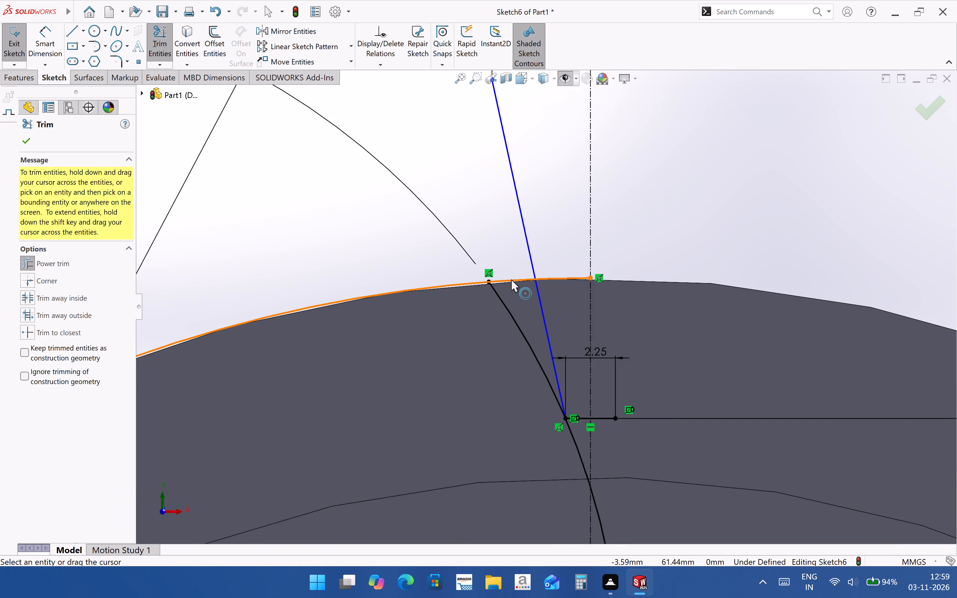
{"action": "left_click_drag", "start_coordinate": [546, 289], "coordinate": [552, 271]}
{"action": "left_click_drag", "start_coordinate": [435, 329], "coordinate": [427, 275]}
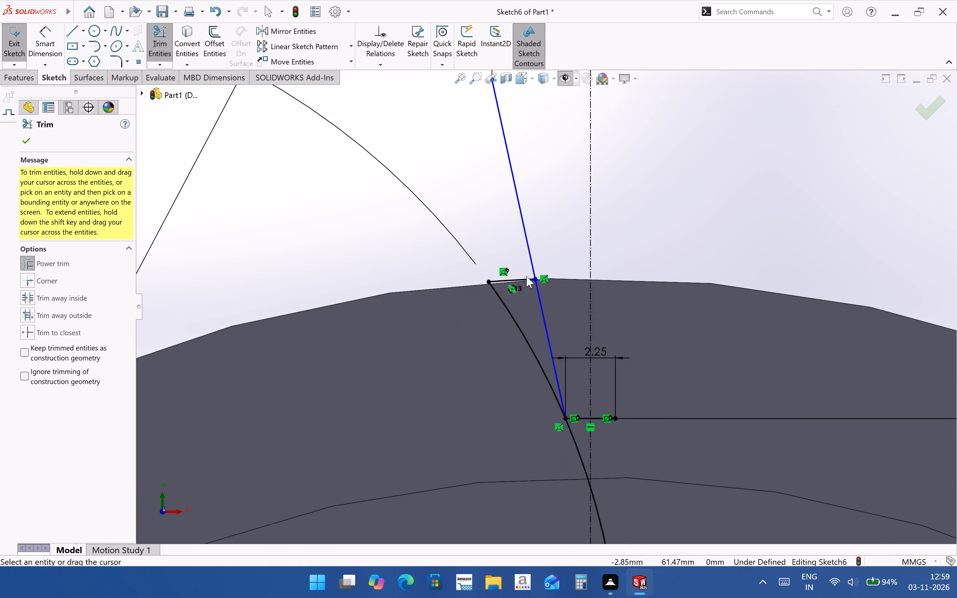
Trim away the R32 arc below the short horizontal line, keeping only the piece from that line up to the rim.
{"action": "scroll", "coordinate": [526, 276], "scroll_direction": "down", "scroll_amount": 4}
{"action": "scroll", "coordinate": [524, 333], "scroll_direction": "down", "scroll_amount": 1}
{"action": "scroll", "coordinate": [519, 320], "scroll_direction": "up", "scroll_amount": 10}
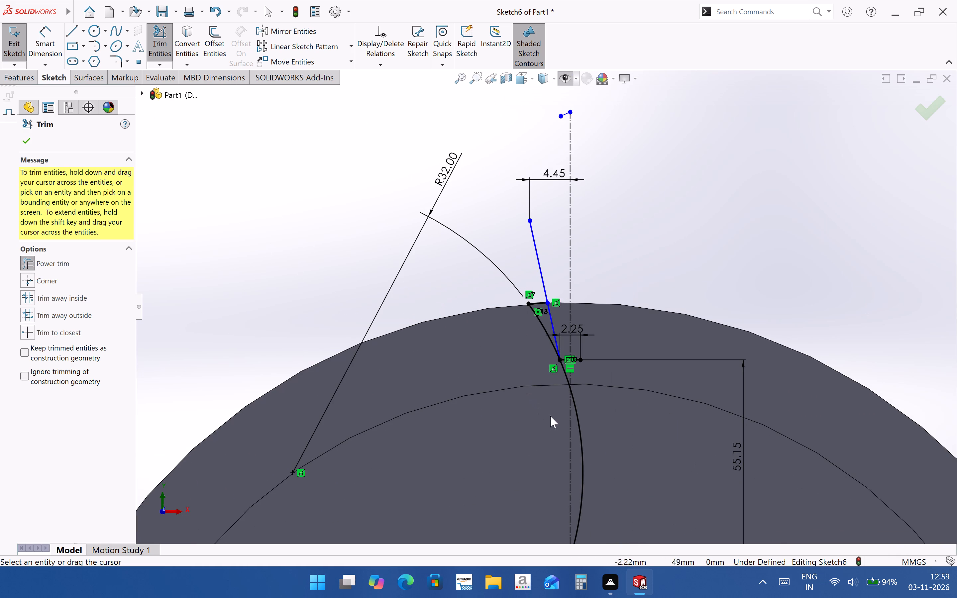
{"action": "scroll", "coordinate": [541, 375], "scroll_direction": "down", "scroll_amount": 2}
{"action": "scroll", "coordinate": [554, 410], "scroll_direction": "up", "scroll_amount": 4}
{"action": "left_click_drag", "start_coordinate": [597, 454], "coordinate": [581, 445]}
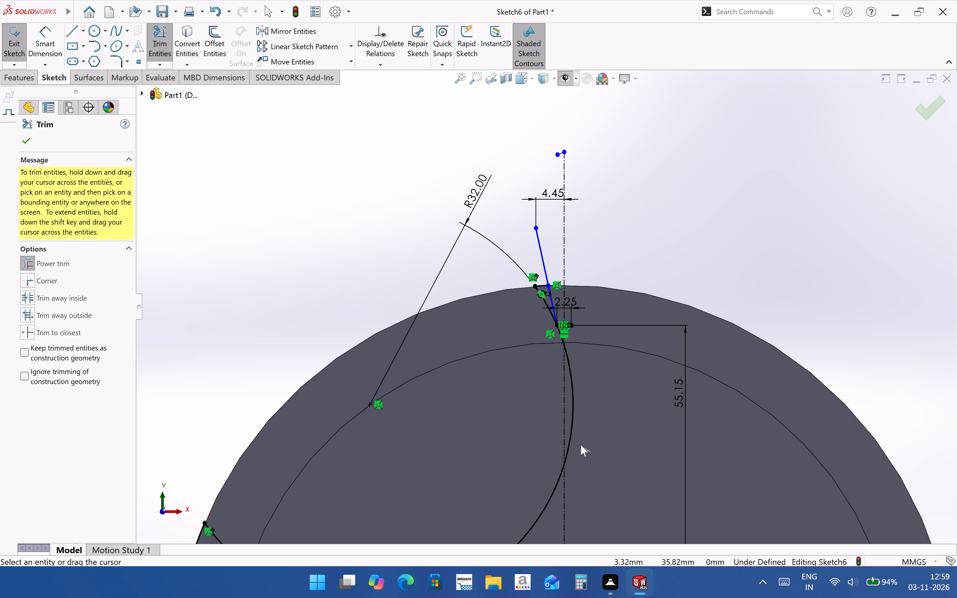
{"action": "left_click_drag", "start_coordinate": [581, 445], "coordinate": [569, 432]}
{"action": "scroll", "coordinate": [574, 335], "scroll_direction": "down", "scroll_amount": 5}
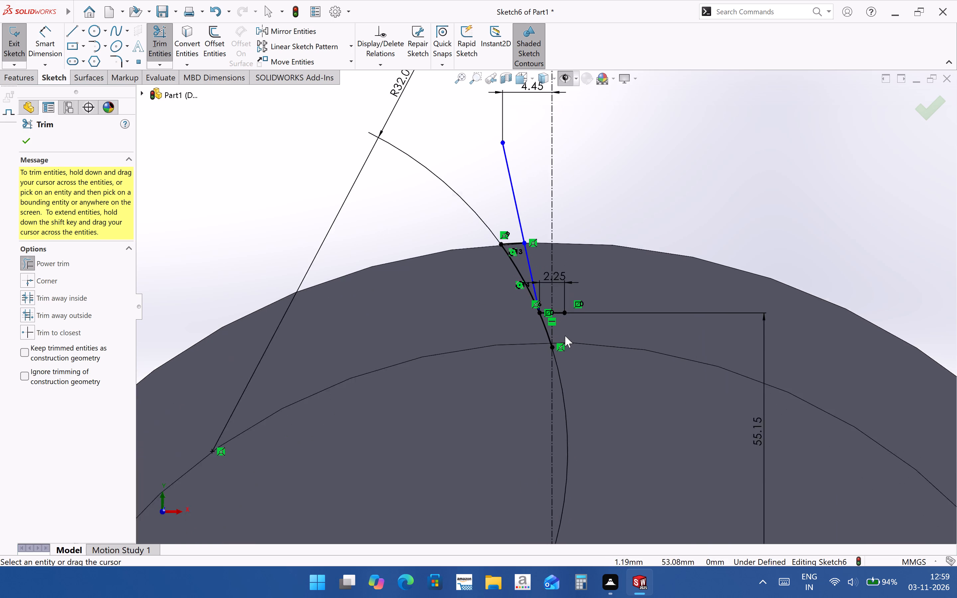
{"action": "scroll", "coordinate": [565, 336], "scroll_direction": "down", "scroll_amount": 2}
{"action": "left_click_drag", "start_coordinate": [500, 327], "coordinate": [525, 317]}
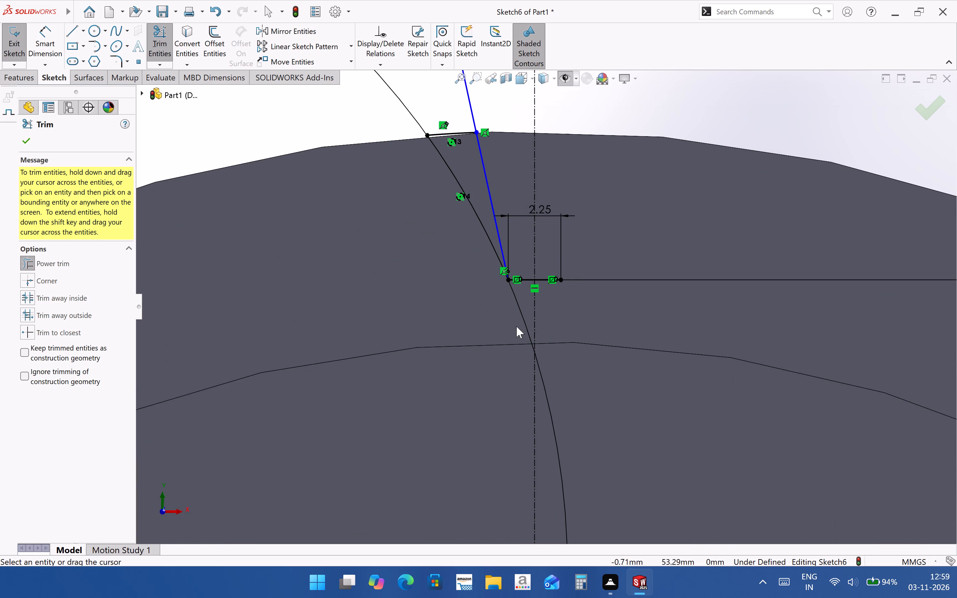
{"action": "scroll", "coordinate": [521, 331], "scroll_direction": "up", "scroll_amount": 12}
{"action": "left_click_drag", "start_coordinate": [513, 381], "coordinate": [518, 403]}
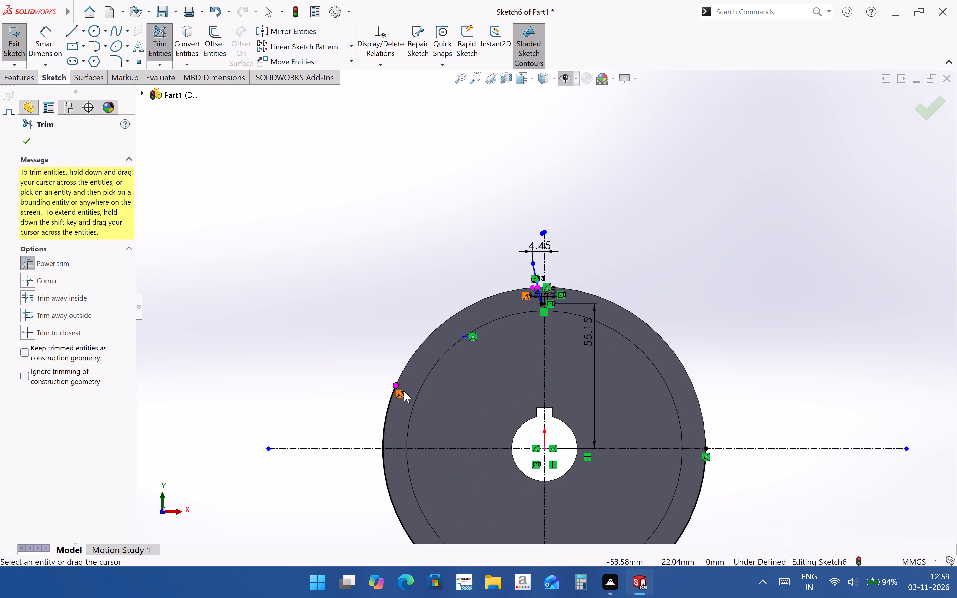
Trim away the leftover piece of converted outer circle on the disc's left side, above the horizontal centreline.
{"action": "scroll", "coordinate": [405, 371], "scroll_direction": "down", "scroll_amount": 7}
{"action": "left_click_drag", "start_coordinate": [418, 407], "coordinate": [457, 424]}
Dimension the remaining notch arc's radius as 32 mm.
{"action": "scroll", "coordinate": [470, 373], "scroll_direction": "up", "scroll_amount": 5}
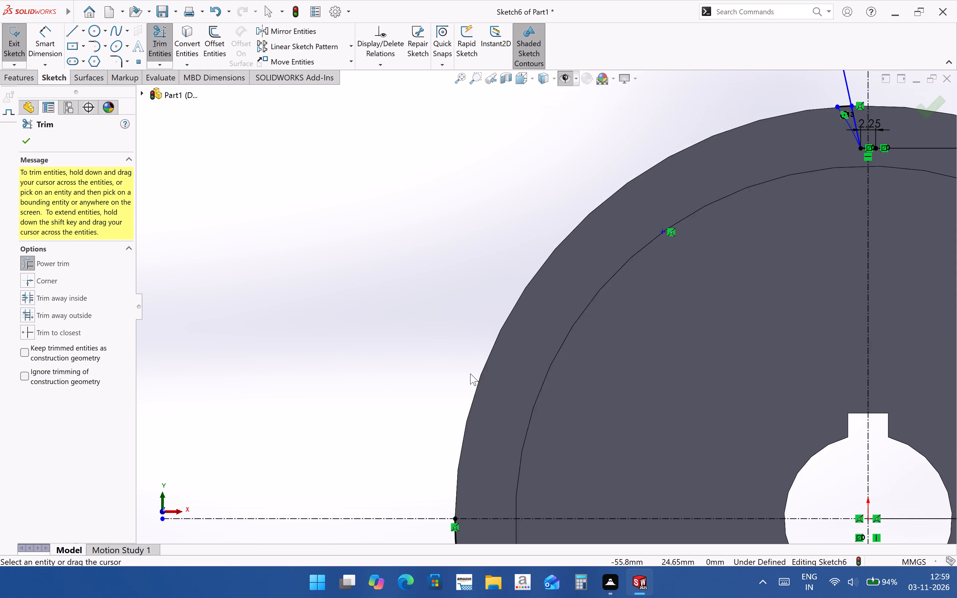
{"action": "scroll", "coordinate": [470, 373], "scroll_direction": "up", "scroll_amount": 2}
{"action": "scroll", "coordinate": [617, 282], "scroll_direction": "down", "scroll_amount": 8}
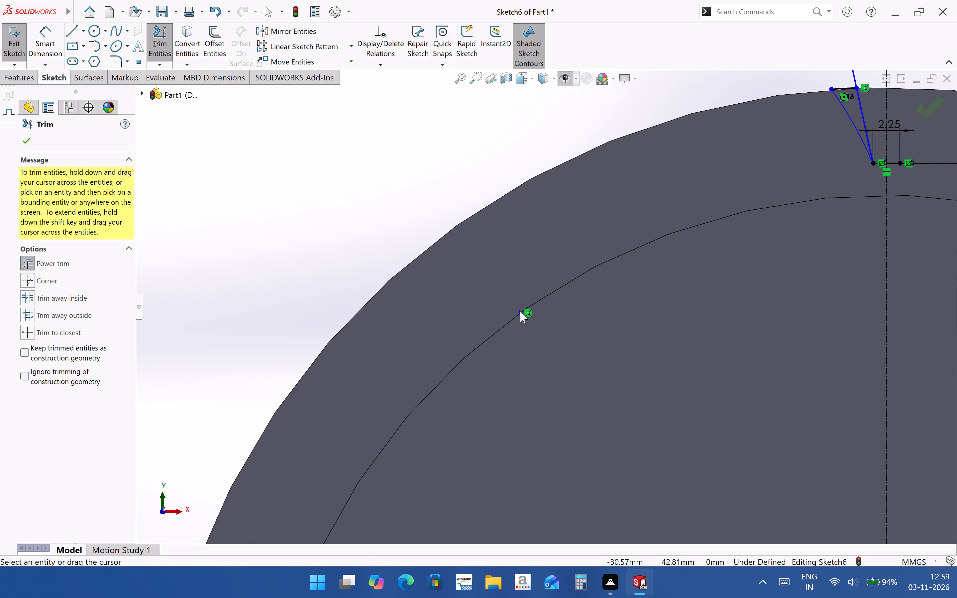
{"action": "scroll", "coordinate": [550, 341], "scroll_direction": "up", "scroll_amount": 7}
{"action": "scroll", "coordinate": [673, 254], "scroll_direction": "down", "scroll_amount": 2}
{"action": "scroll", "coordinate": [638, 269], "scroll_direction": "down", "scroll_amount": 4}
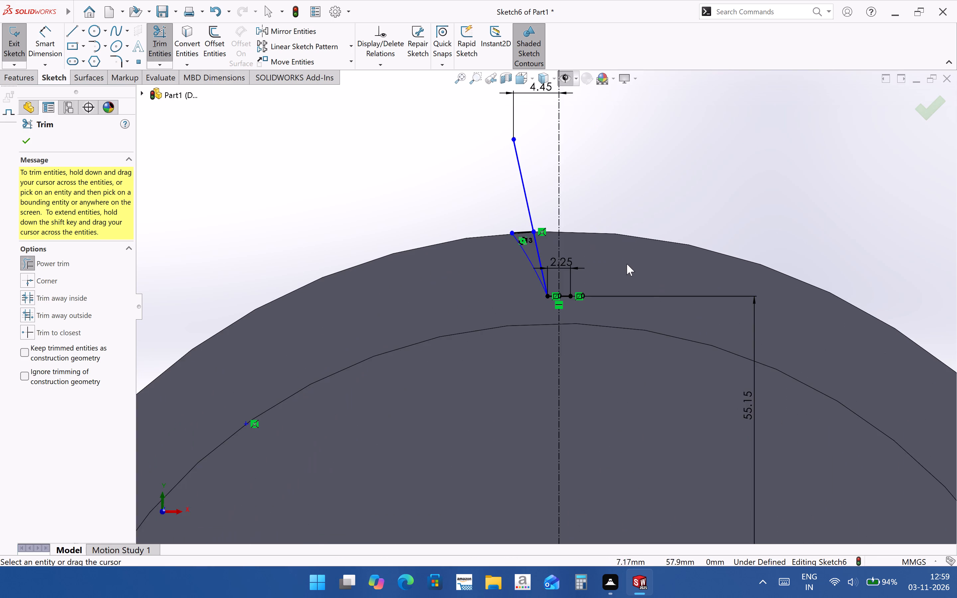
{"action": "scroll", "coordinate": [576, 257], "scroll_direction": "down", "scroll_amount": 3}
{"action": "scroll", "coordinate": [544, 253], "scroll_direction": "down", "scroll_amount": 3}
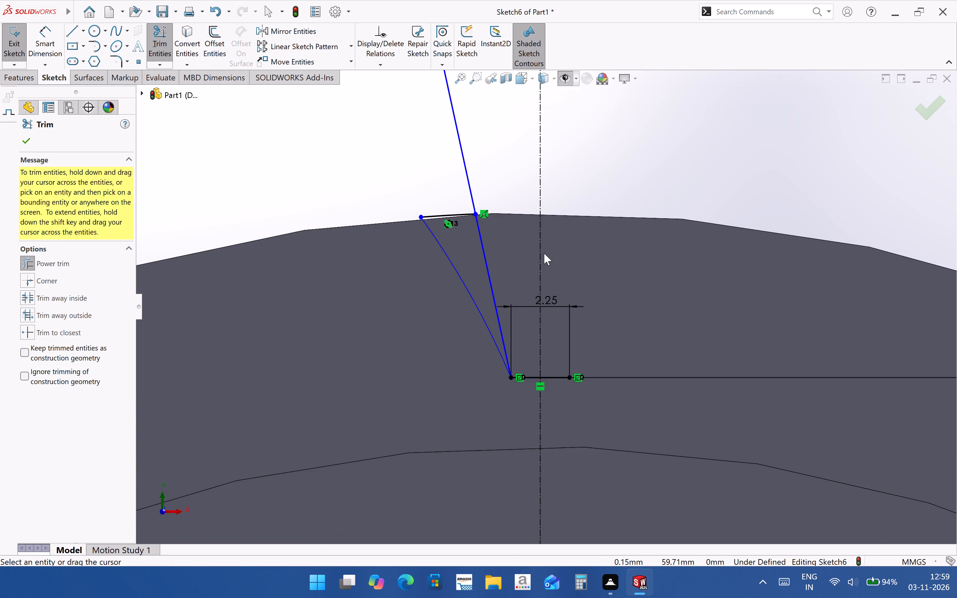
{"action": "scroll", "coordinate": [480, 345], "scroll_direction": "up", "scroll_amount": 8}
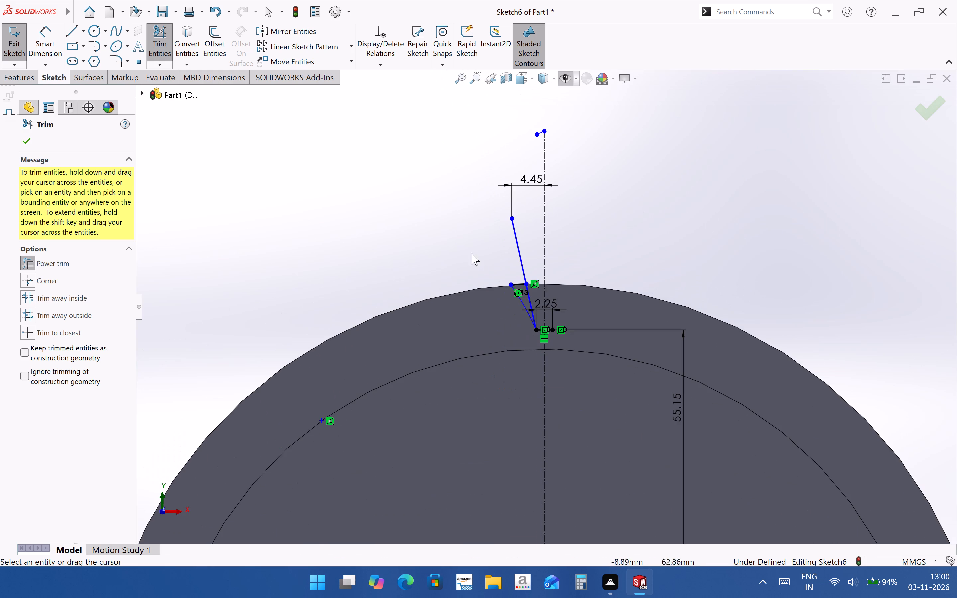
{"action": "left_click", "coordinate": [31, 46]}
{"action": "scroll", "coordinate": [558, 313], "scroll_direction": "down", "scroll_amount": 2}
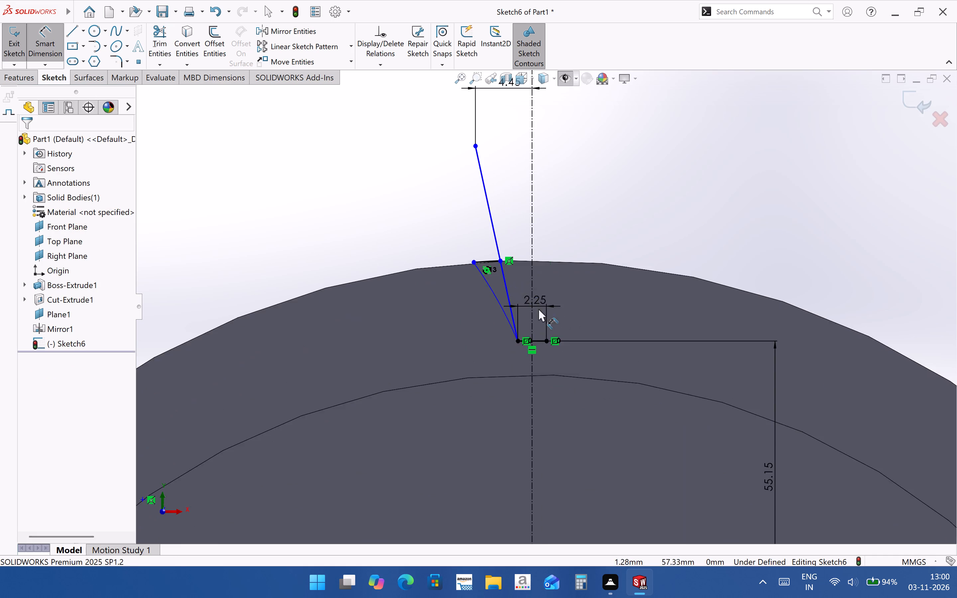
{"action": "scroll", "coordinate": [538, 309], "scroll_direction": "down", "scroll_amount": 3}
{"action": "left_click", "coordinate": [484, 302]}
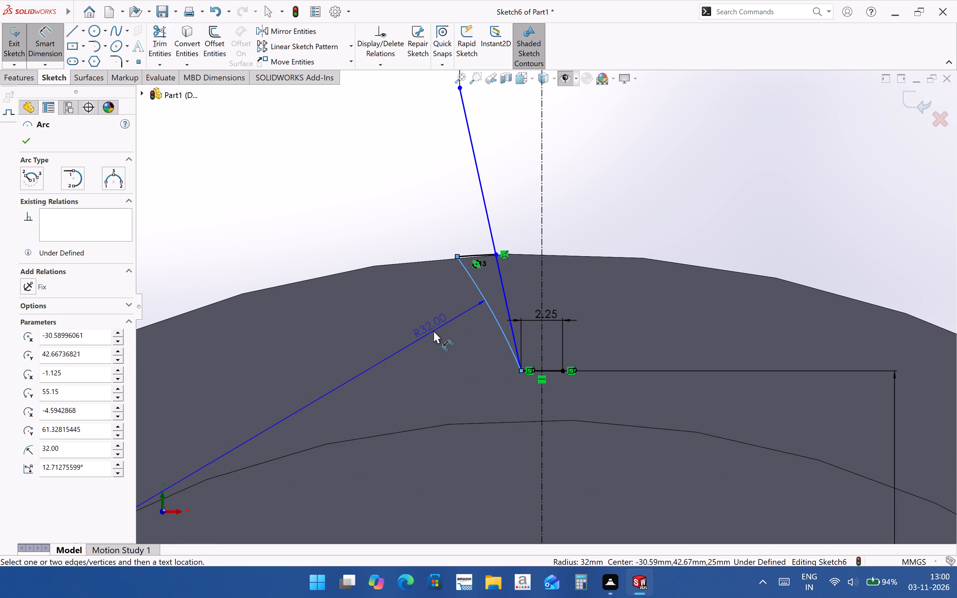
{"action": "left_click", "coordinate": [433, 331]}
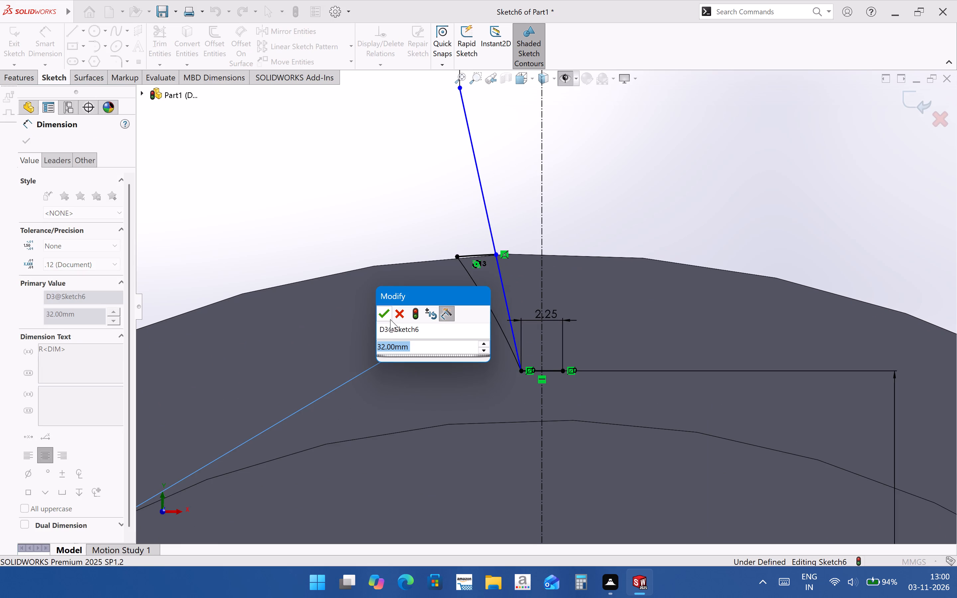
{"action": "left_click", "coordinate": [390, 319]}
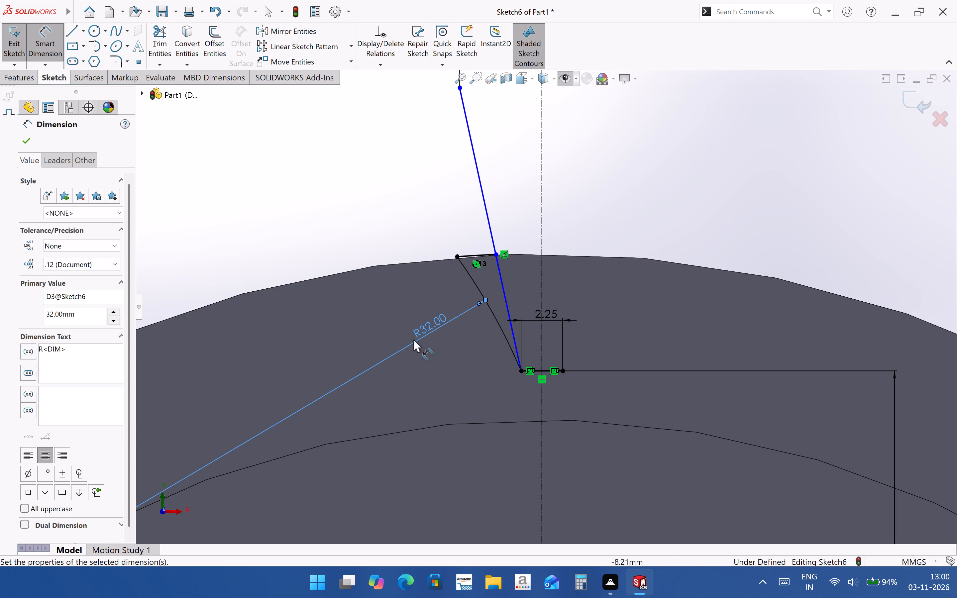
Trim away the short rim segment and the slanted line beside the notch arc.
{"action": "scroll", "coordinate": [542, 365], "scroll_direction": "up", "scroll_amount": 1}
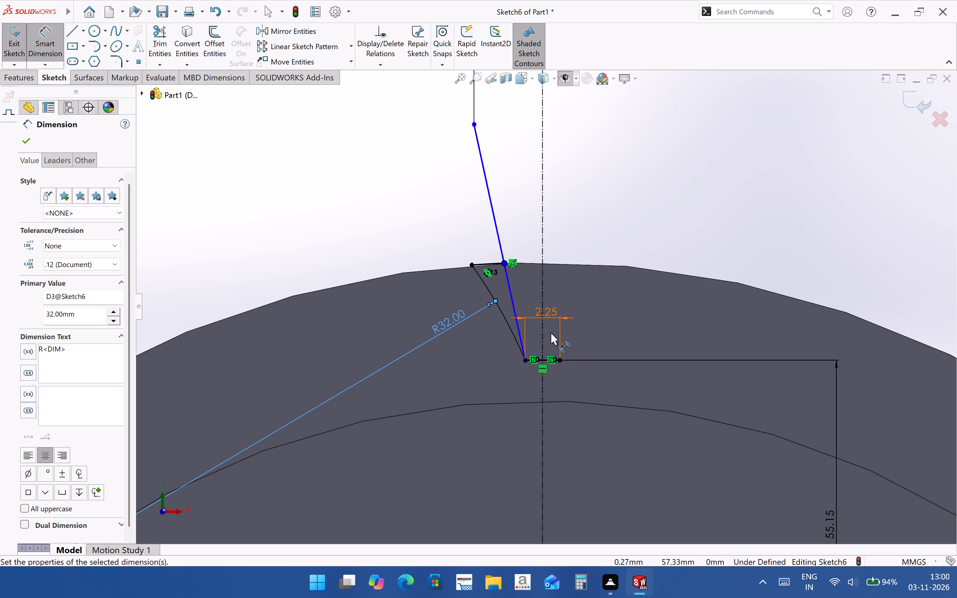
{"action": "left_click", "coordinate": [164, 39]}
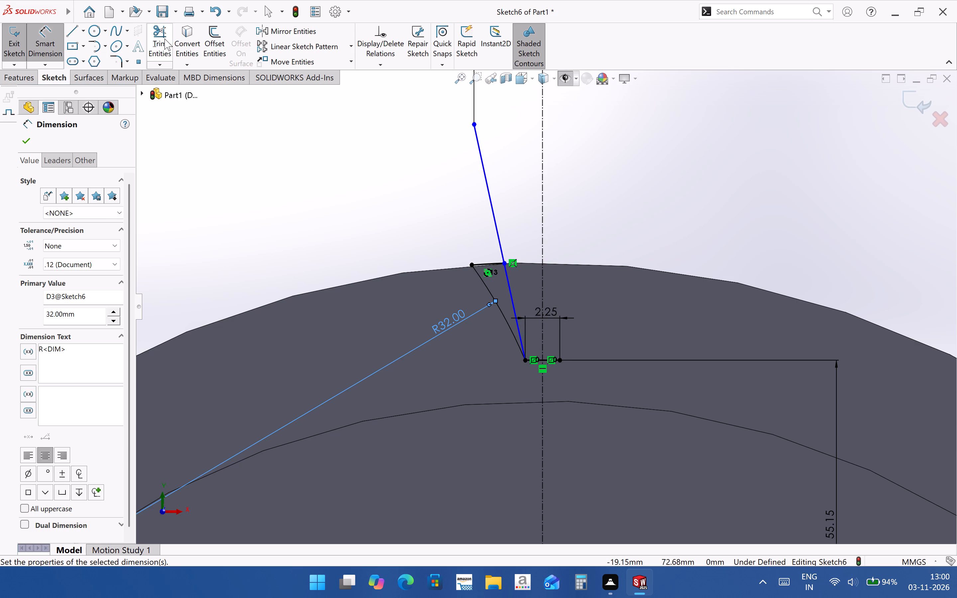
{"action": "left_click_drag", "start_coordinate": [494, 237], "coordinate": [500, 271]}
{"action": "left_click_drag", "start_coordinate": [507, 277], "coordinate": [516, 281]}
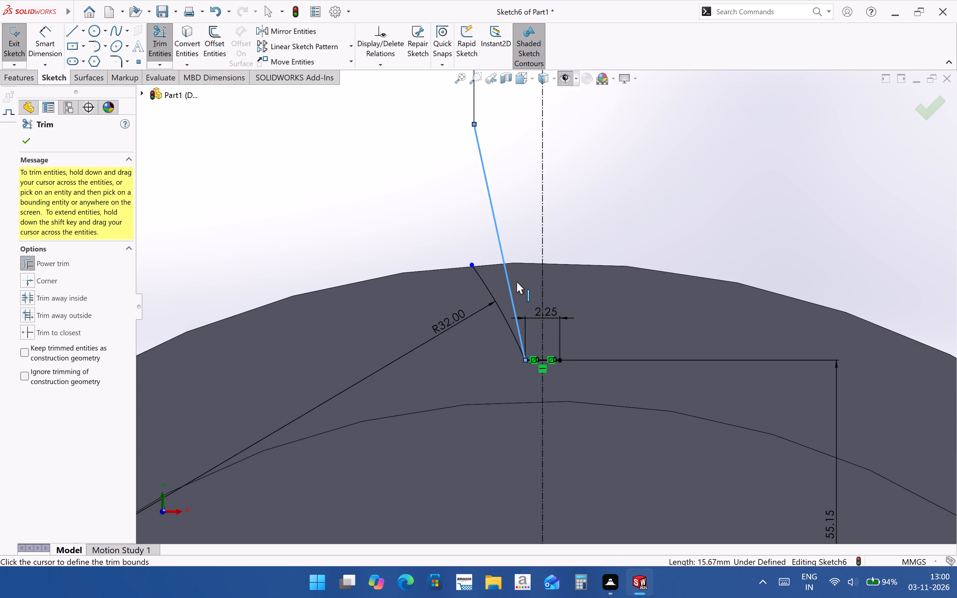
{"action": "left_click_drag", "start_coordinate": [516, 281], "coordinate": [505, 281]}
{"action": "left_click_drag", "start_coordinate": [491, 204], "coordinate": [507, 203]}
{"action": "left_click_drag", "start_coordinate": [502, 202], "coordinate": [468, 181]}
Trim away the tiny stray line at the upper end of the vertical centreline.
{"action": "scroll", "coordinate": [502, 253], "scroll_direction": "up", "scroll_amount": 5}
{"action": "scroll", "coordinate": [522, 138], "scroll_direction": "down", "scroll_amount": 3}
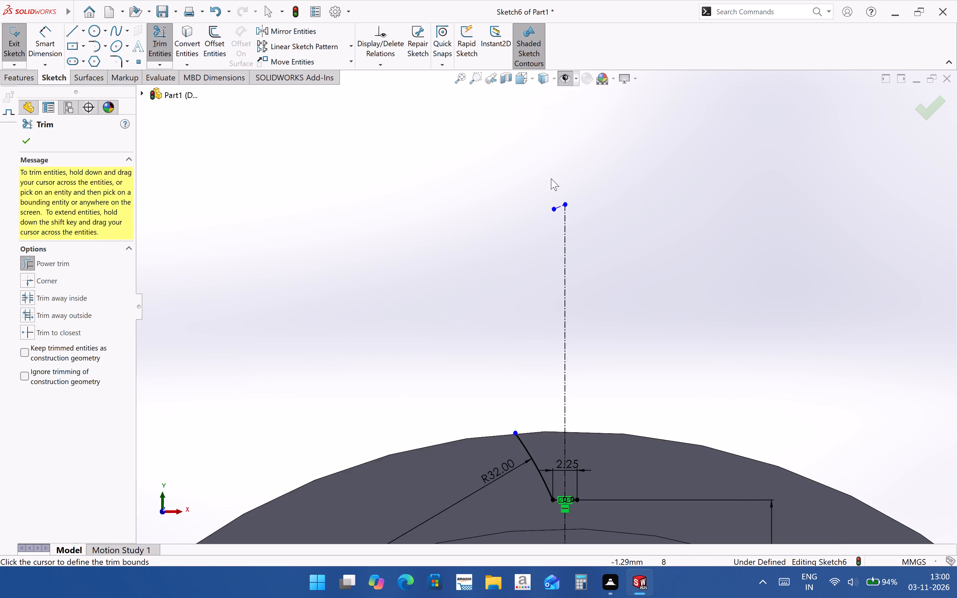
{"action": "scroll", "coordinate": [551, 178], "scroll_direction": "down", "scroll_amount": 3}
{"action": "left_click_drag", "start_coordinate": [560, 227], "coordinate": [558, 260]}
Dimension the left notch arc's upper endpoint to the vertical centreline as half of 8.90 mm, i.e. 4.45 mm.
{"action": "scroll", "coordinate": [475, 275], "scroll_direction": "up", "scroll_amount": 11}
{"action": "scroll", "coordinate": [589, 345], "scroll_direction": "down", "scroll_amount": 2}
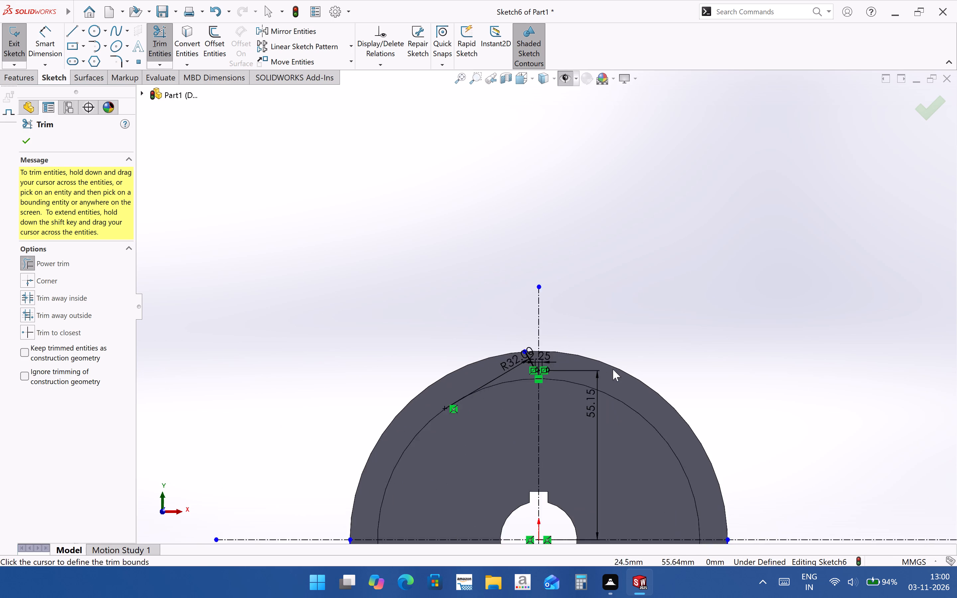
{"action": "scroll", "coordinate": [613, 369], "scroll_direction": "down", "scroll_amount": 5}
{"action": "left_click", "coordinate": [46, 26]}
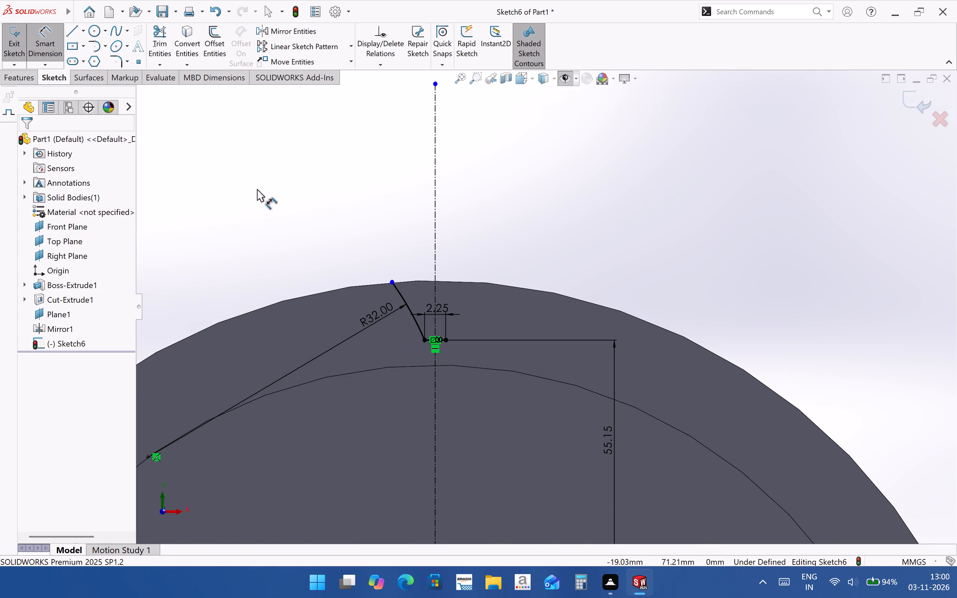
{"action": "scroll", "coordinate": [348, 237], "scroll_direction": "down", "scroll_amount": 3}
{"action": "left_click", "coordinate": [449, 320]}
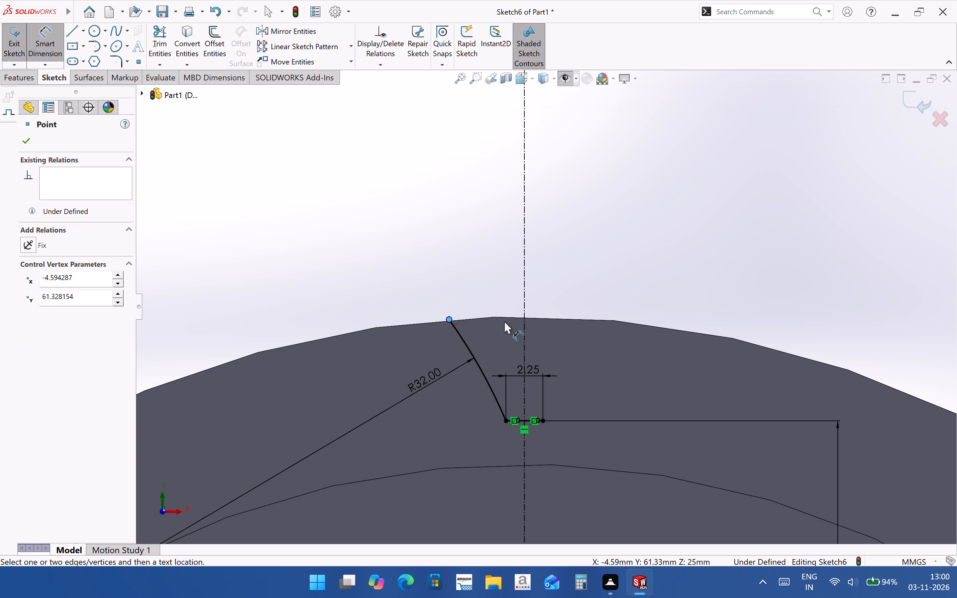
{"action": "left_click", "coordinate": [525, 321]}
{"action": "left_click", "coordinate": [503, 262]}
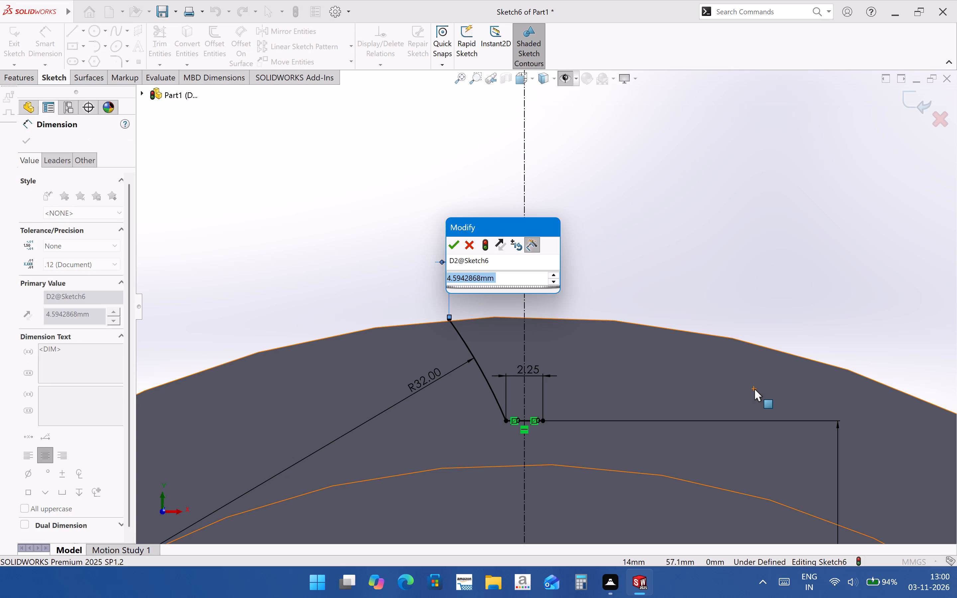
{"action": "key", "text": "BackSpace"}
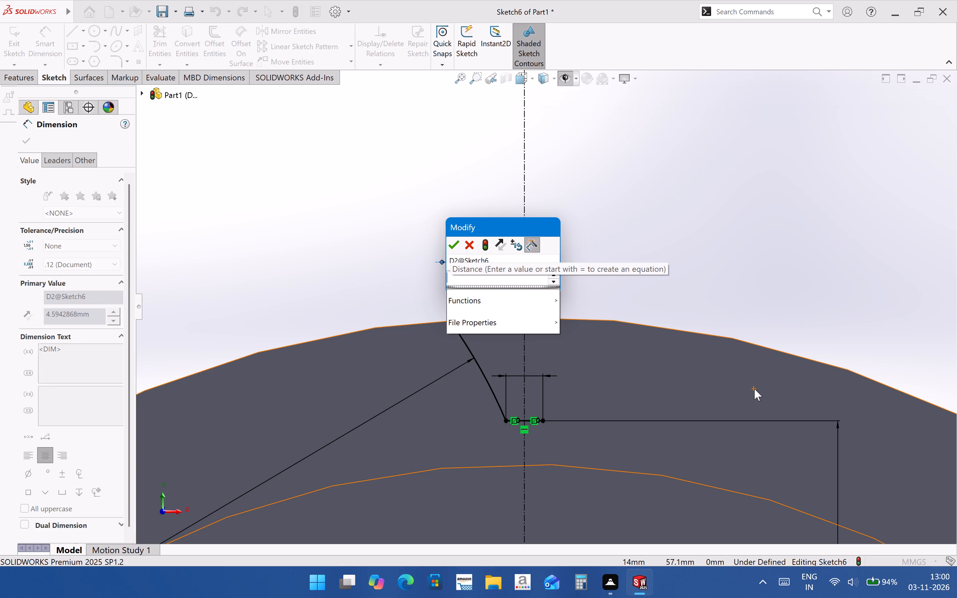
{"action": "type", "text": "8.90/2"}
{"action": "key", "text": "Return"}
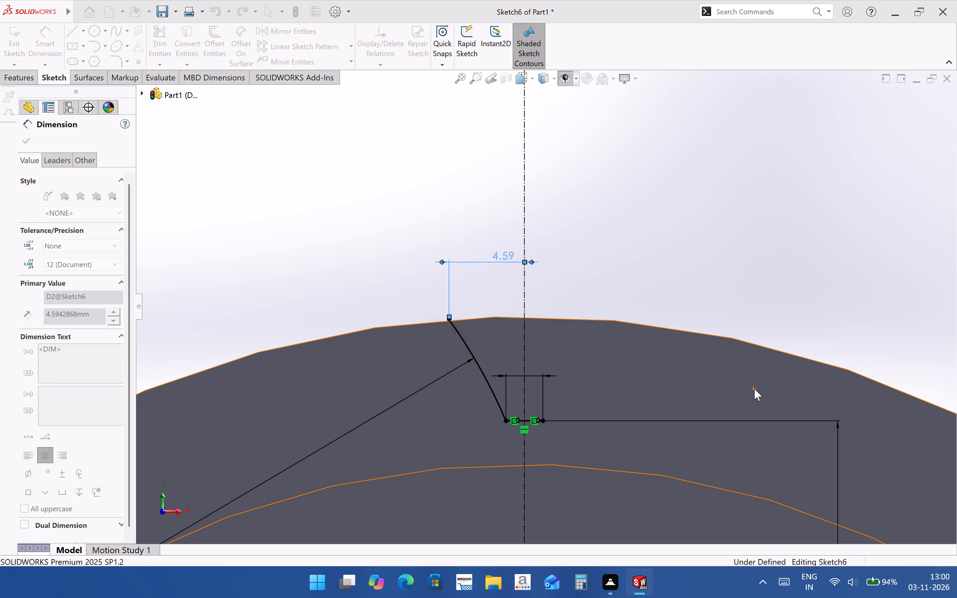
{"action": "scroll", "coordinate": [557, 329], "scroll_direction": "down", "scroll_amount": 2}
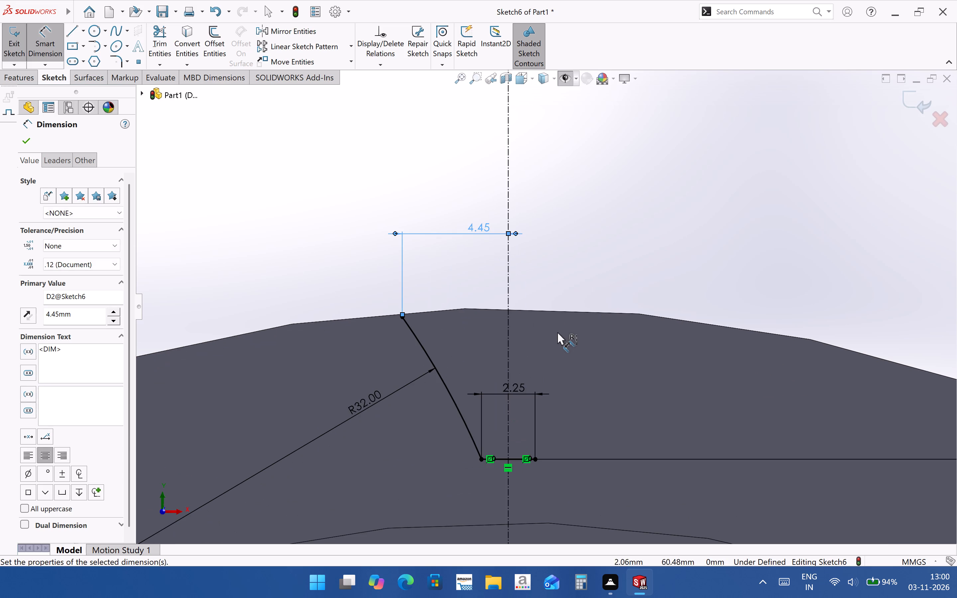
{"action": "left_click", "coordinate": [639, 274]}
{"action": "scroll", "coordinate": [474, 314], "scroll_direction": "up", "scroll_amount": 2}
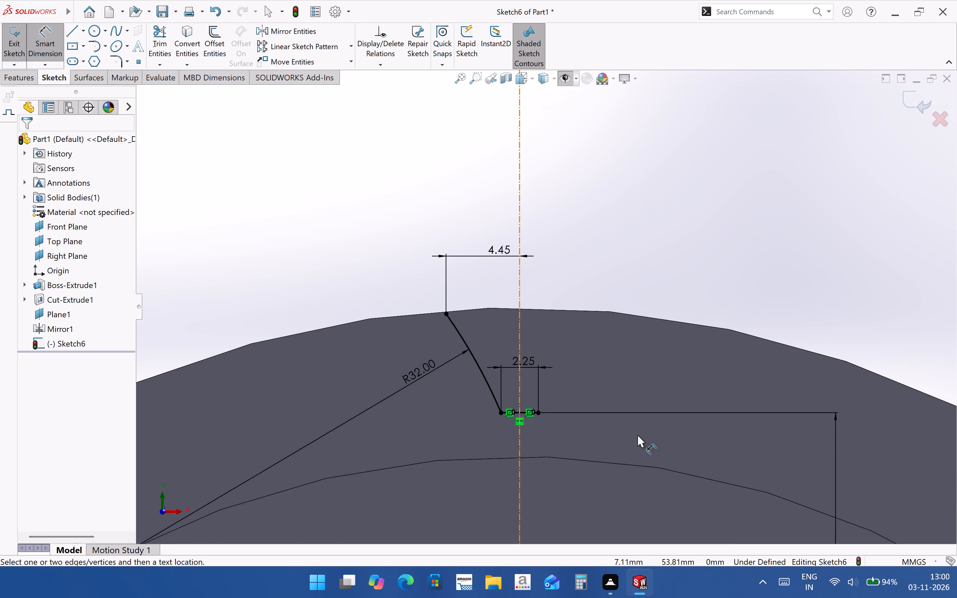
{"action": "left_click", "coordinate": [596, 261]}
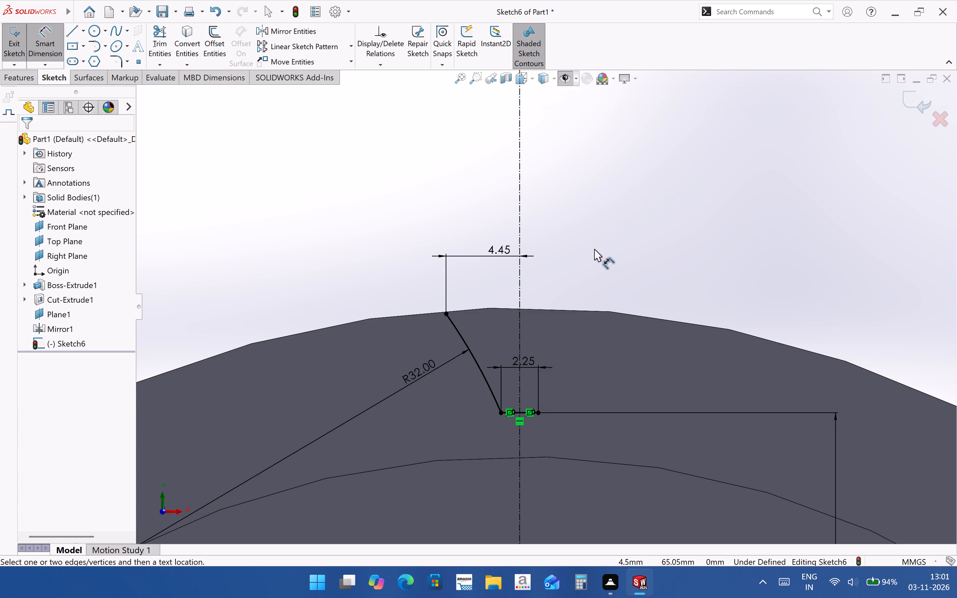
{"action": "key", "text": "Escape"}
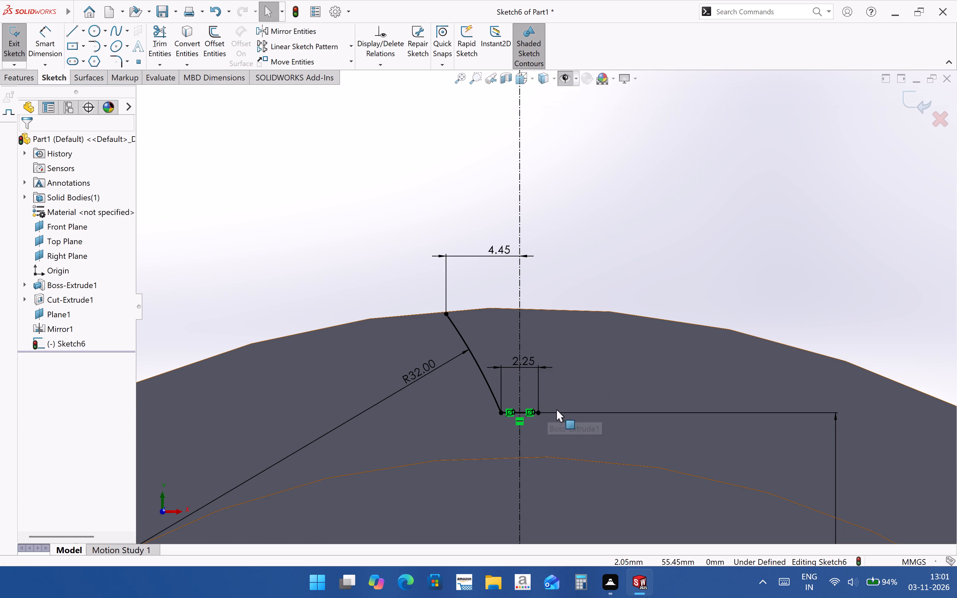
Mirror the R32 notch arc about the vertical centreline, keeping the original.
{"action": "left_click", "coordinate": [479, 371]}
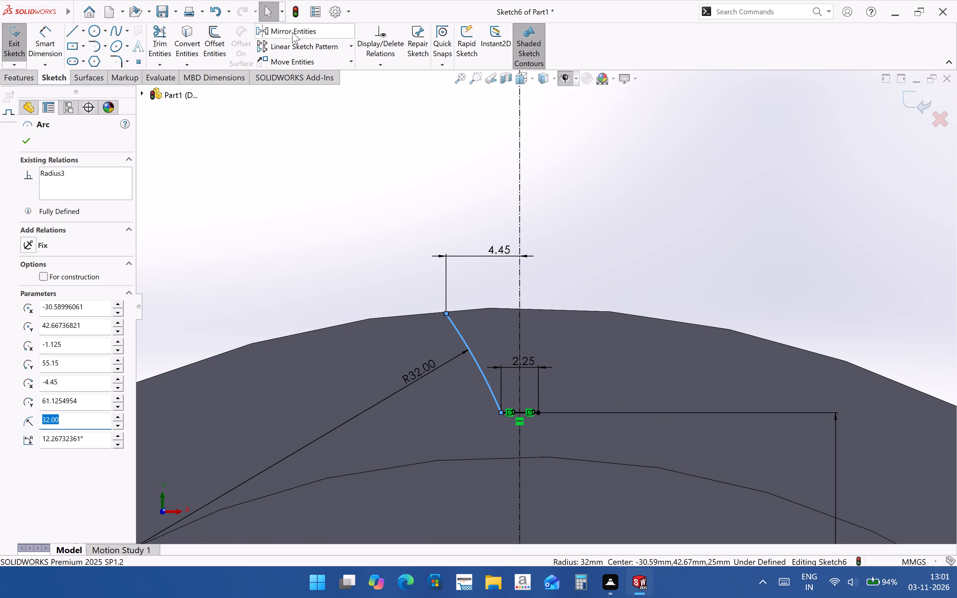
{"action": "left_click", "coordinate": [292, 32]}
{"action": "left_click", "coordinate": [104, 290]}
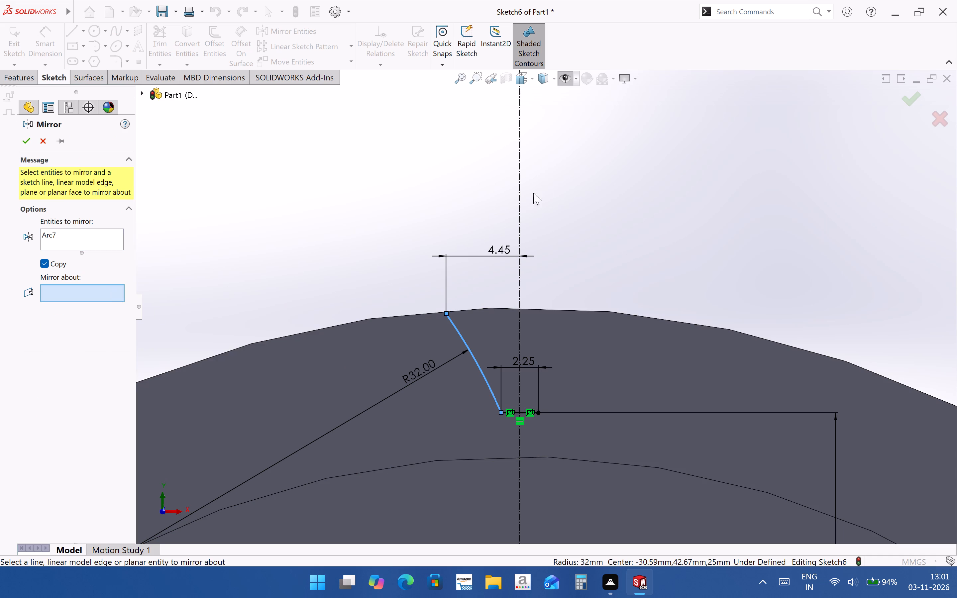
{"action": "left_click", "coordinate": [518, 192]}
{"action": "left_click", "coordinate": [25, 144]}
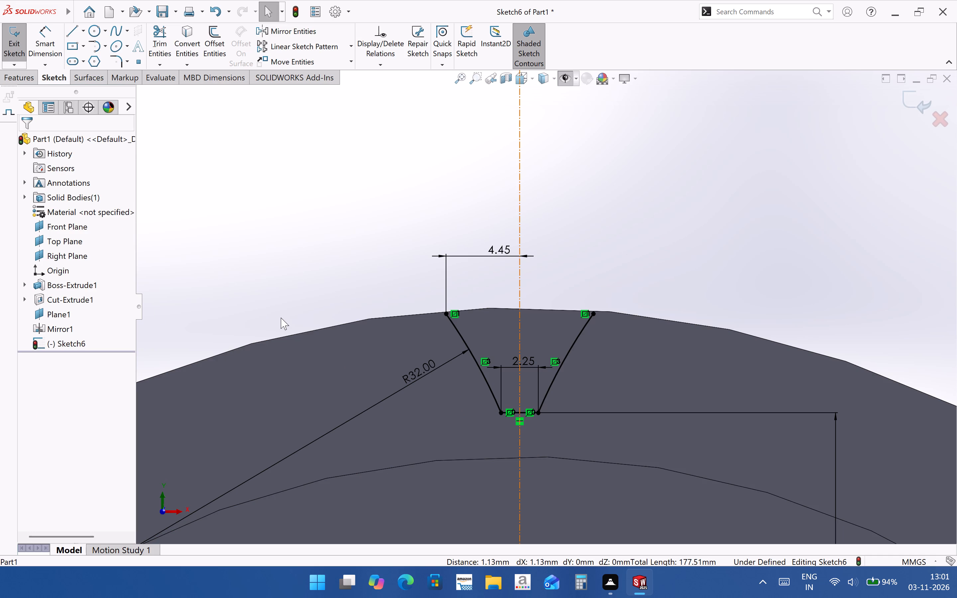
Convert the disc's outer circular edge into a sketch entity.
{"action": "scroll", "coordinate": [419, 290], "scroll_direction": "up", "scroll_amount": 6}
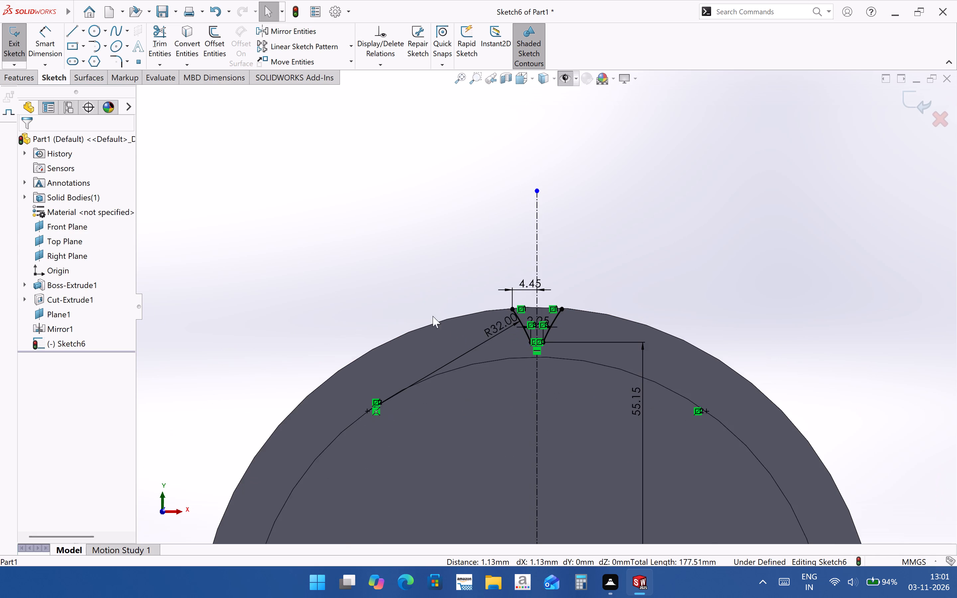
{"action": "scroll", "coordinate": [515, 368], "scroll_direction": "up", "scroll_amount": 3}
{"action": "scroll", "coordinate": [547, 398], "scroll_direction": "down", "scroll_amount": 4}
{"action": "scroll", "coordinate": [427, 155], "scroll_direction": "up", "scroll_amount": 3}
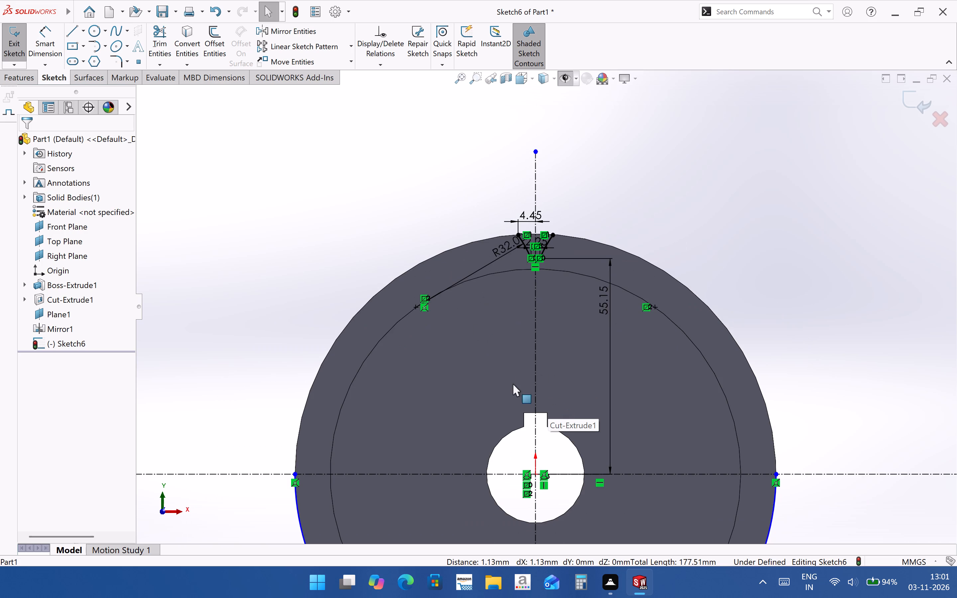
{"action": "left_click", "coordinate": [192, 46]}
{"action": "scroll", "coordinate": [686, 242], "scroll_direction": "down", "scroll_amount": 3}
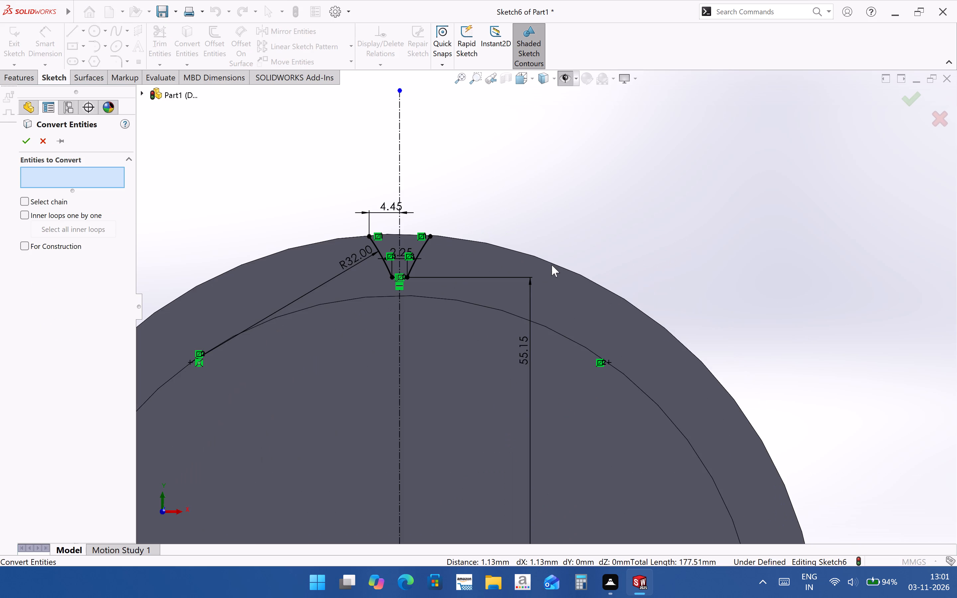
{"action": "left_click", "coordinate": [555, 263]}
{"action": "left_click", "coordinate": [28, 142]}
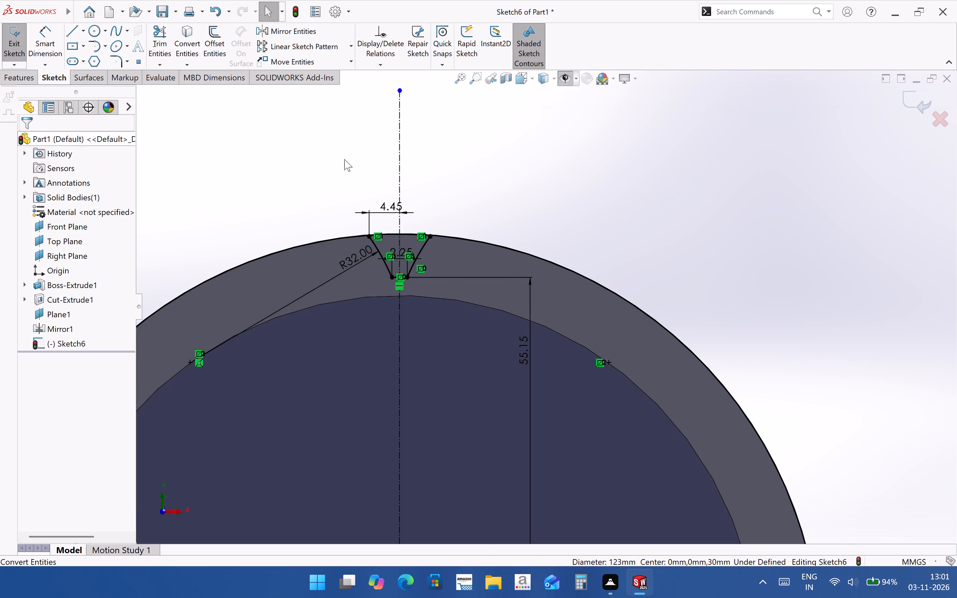
Trim away the outer-circle pieces on both sides of the notch, above and below the horizontal centreline.
{"action": "scroll", "coordinate": [671, 245], "scroll_direction": "up", "scroll_amount": 3}
{"action": "left_click", "coordinate": [164, 48]}
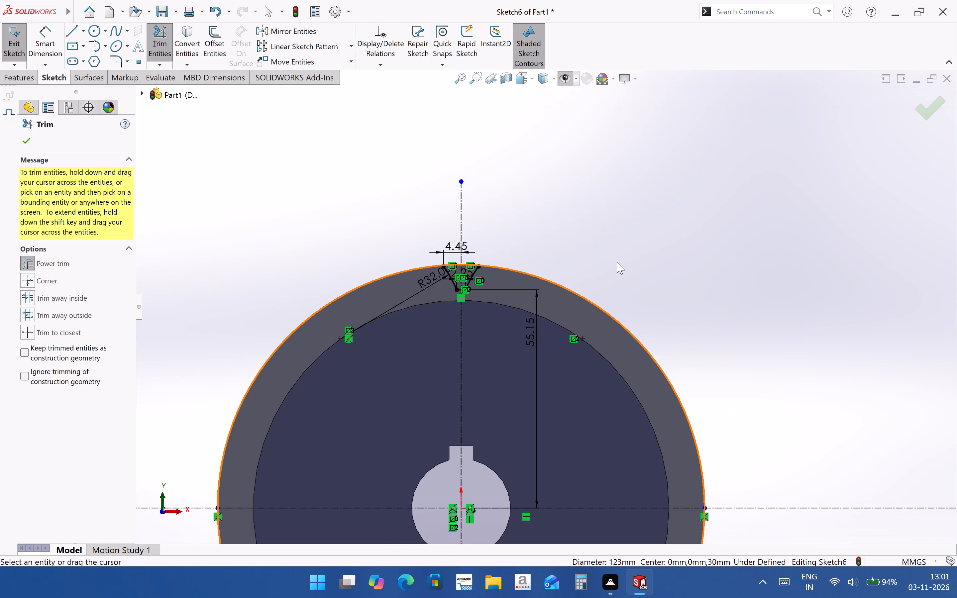
{"action": "left_click_drag", "start_coordinate": [584, 270], "coordinate": [578, 303]}
{"action": "left_click_drag", "start_coordinate": [330, 251], "coordinate": [349, 293]}
{"action": "scroll", "coordinate": [388, 259], "scroll_direction": "up", "scroll_amount": 3}
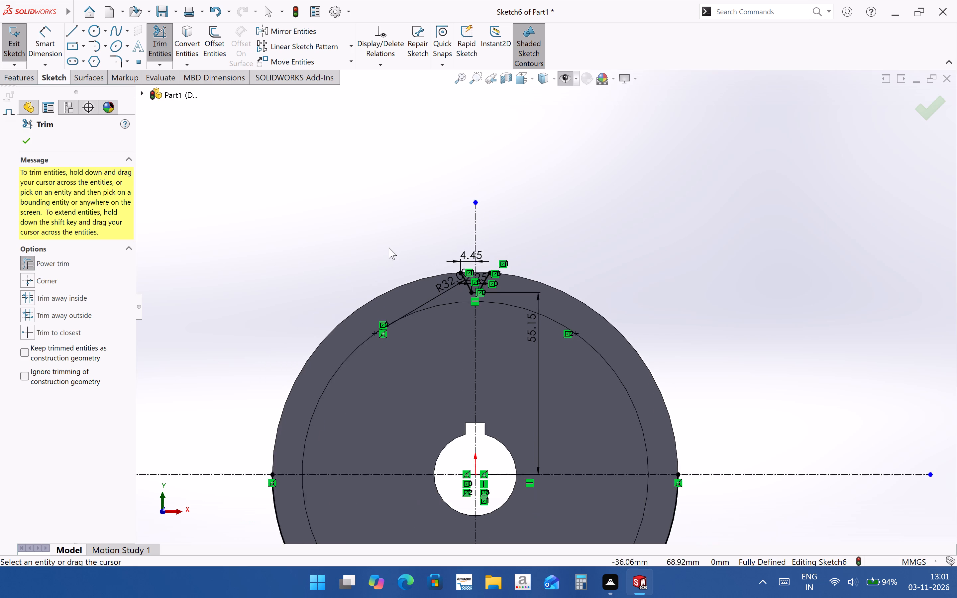
{"action": "scroll", "coordinate": [389, 248], "scroll_direction": "up", "scroll_amount": 1}
{"action": "left_click_drag", "start_coordinate": [373, 453], "coordinate": [398, 446]}
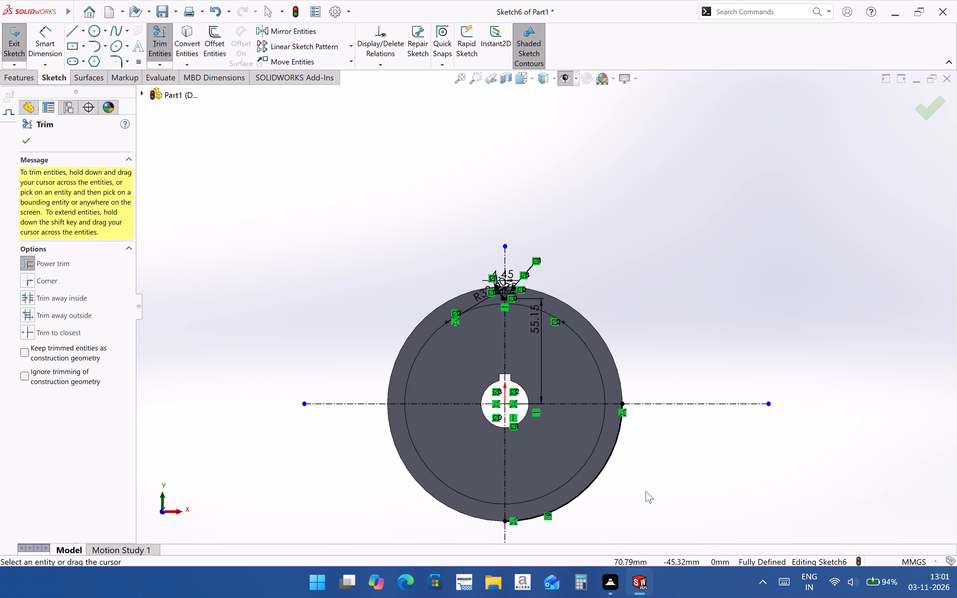
{"action": "left_click_drag", "start_coordinate": [646, 491], "coordinate": [599, 464]}
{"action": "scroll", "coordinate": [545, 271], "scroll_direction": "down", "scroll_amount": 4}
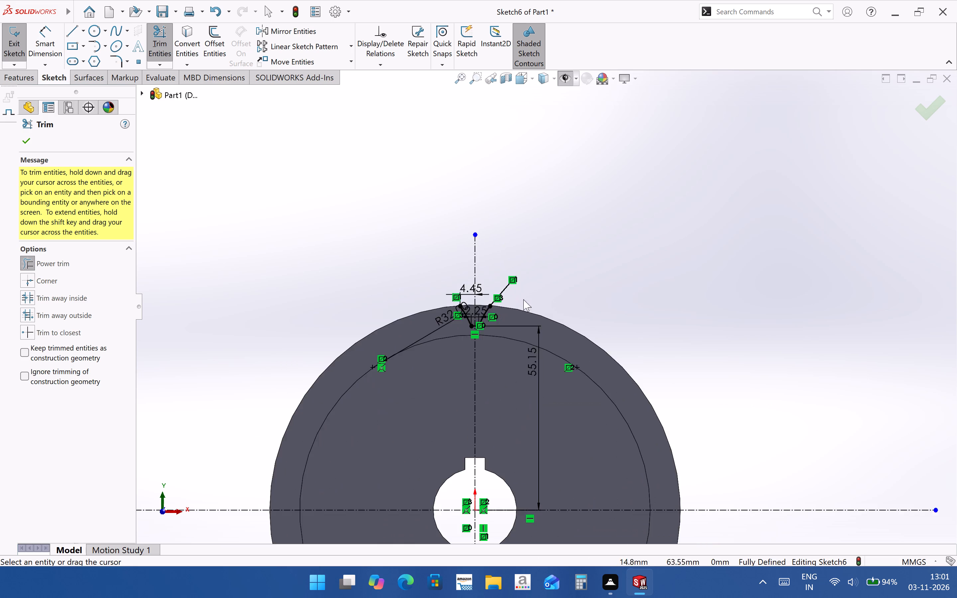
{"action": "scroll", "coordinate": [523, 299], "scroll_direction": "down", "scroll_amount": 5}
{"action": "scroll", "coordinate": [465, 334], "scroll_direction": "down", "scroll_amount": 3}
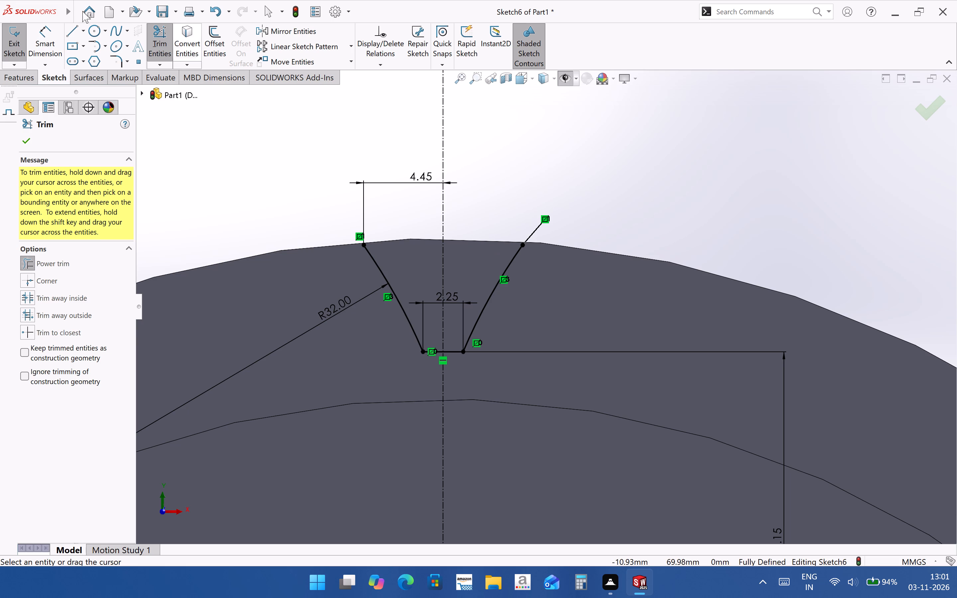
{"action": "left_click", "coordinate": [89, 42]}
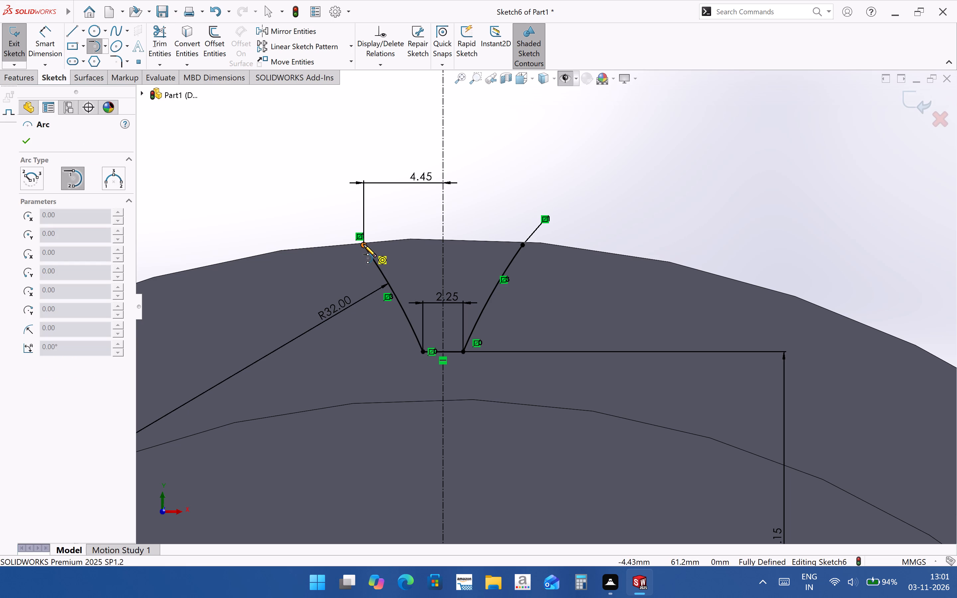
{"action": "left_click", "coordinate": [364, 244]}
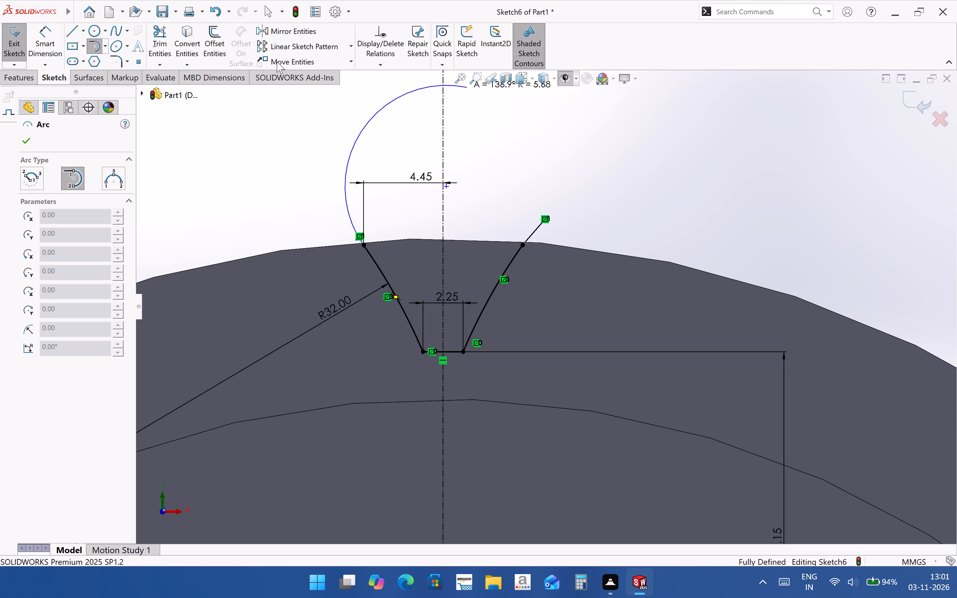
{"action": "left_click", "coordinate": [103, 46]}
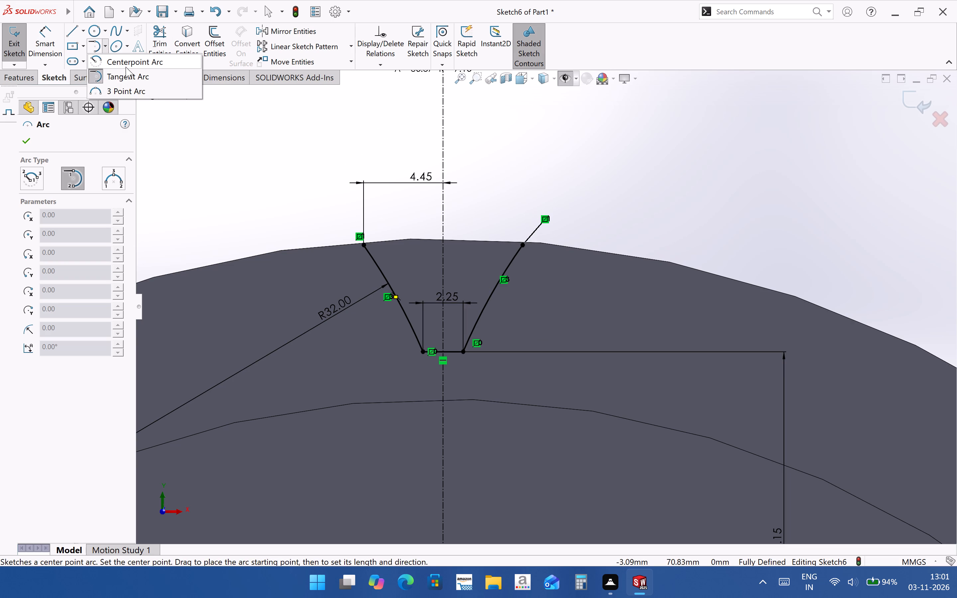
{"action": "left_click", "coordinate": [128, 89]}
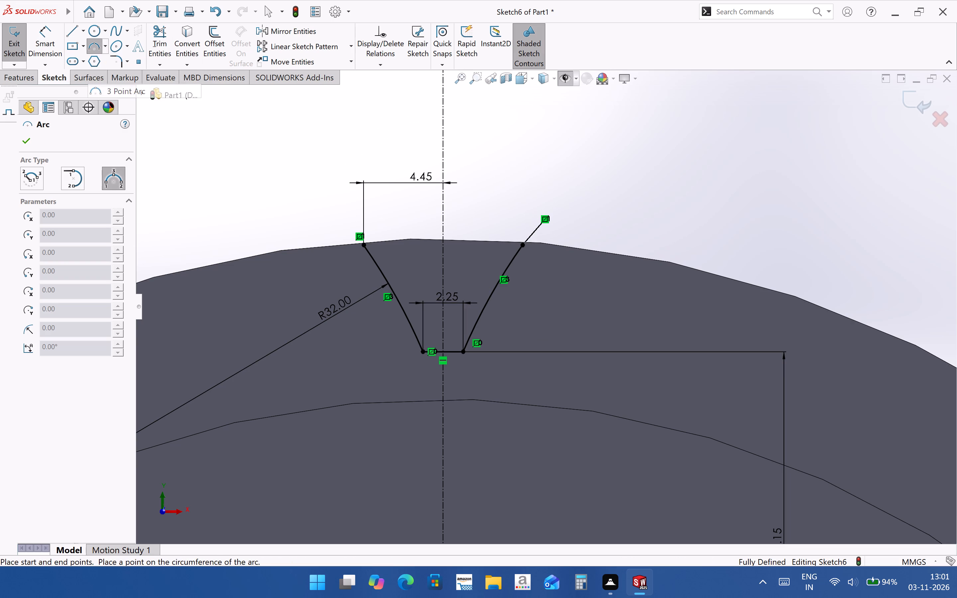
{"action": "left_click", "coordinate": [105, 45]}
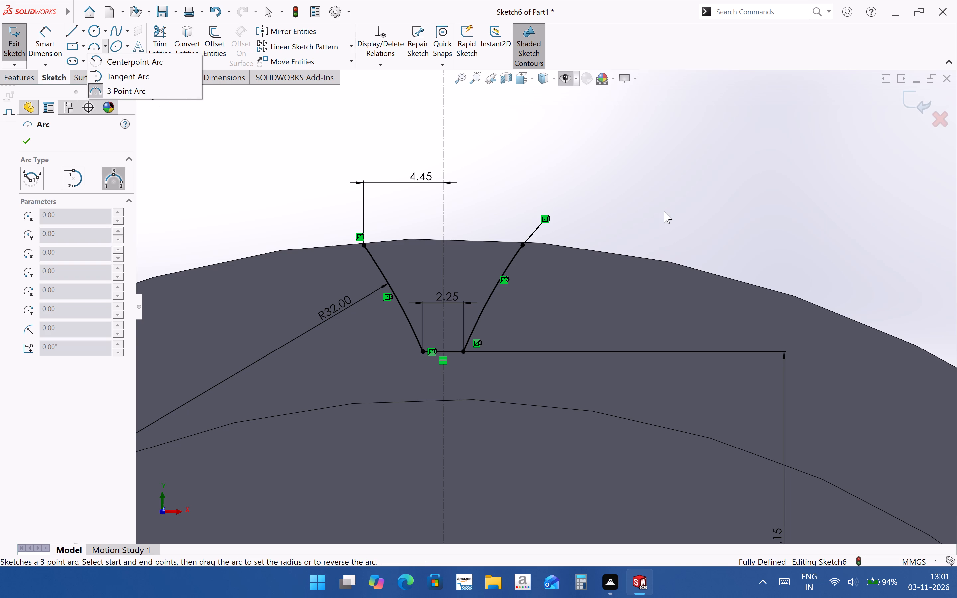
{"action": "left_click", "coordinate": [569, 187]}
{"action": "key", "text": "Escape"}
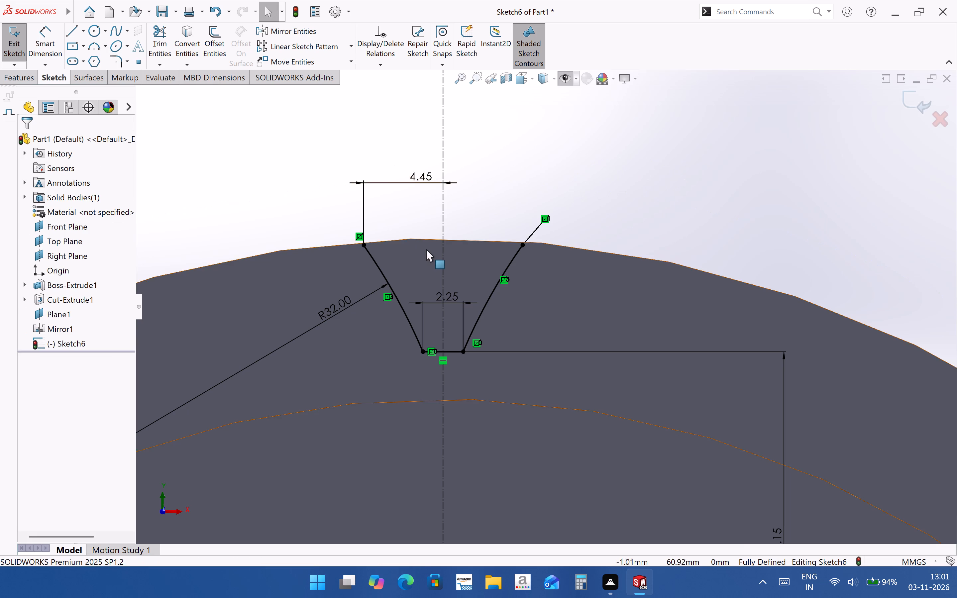
Sketch a circle centred on the origin with a radius of about 63.2 mm, just outside the disc's rim.
{"action": "scroll", "coordinate": [427, 250], "scroll_direction": "up", "scroll_amount": 1}
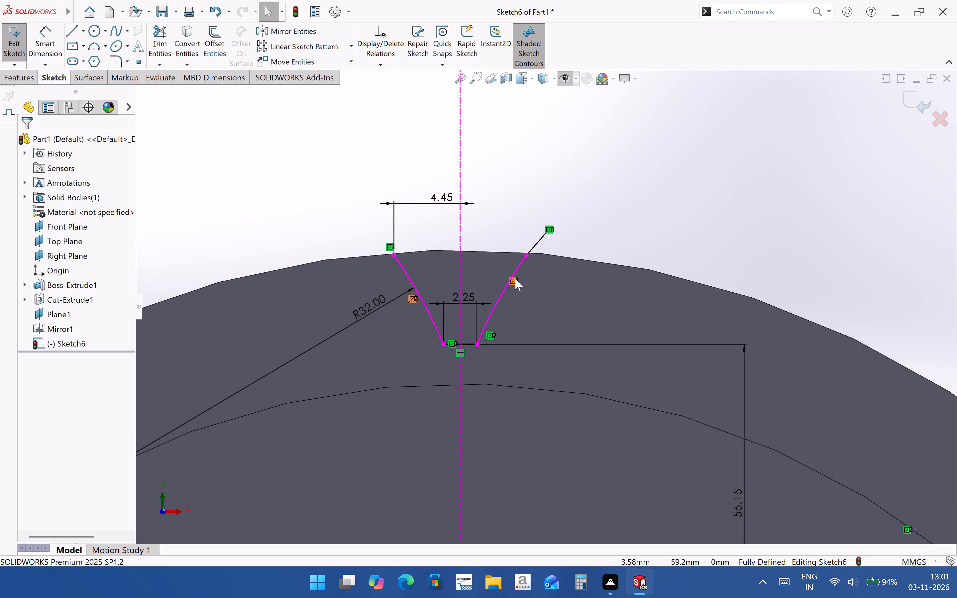
{"action": "scroll", "coordinate": [516, 275], "scroll_direction": "down", "scroll_amount": 2}
{"action": "scroll", "coordinate": [504, 233], "scroll_direction": "up", "scroll_amount": 3}
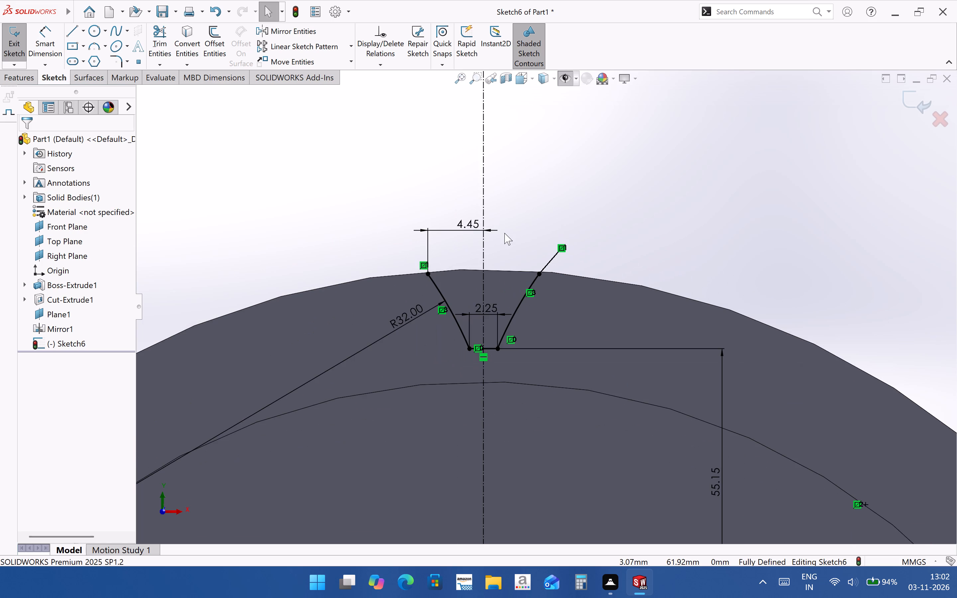
{"action": "scroll", "coordinate": [390, 243], "scroll_direction": "up", "scroll_amount": 2}
{"action": "scroll", "coordinate": [349, 185], "scroll_direction": "up", "scroll_amount": 4}
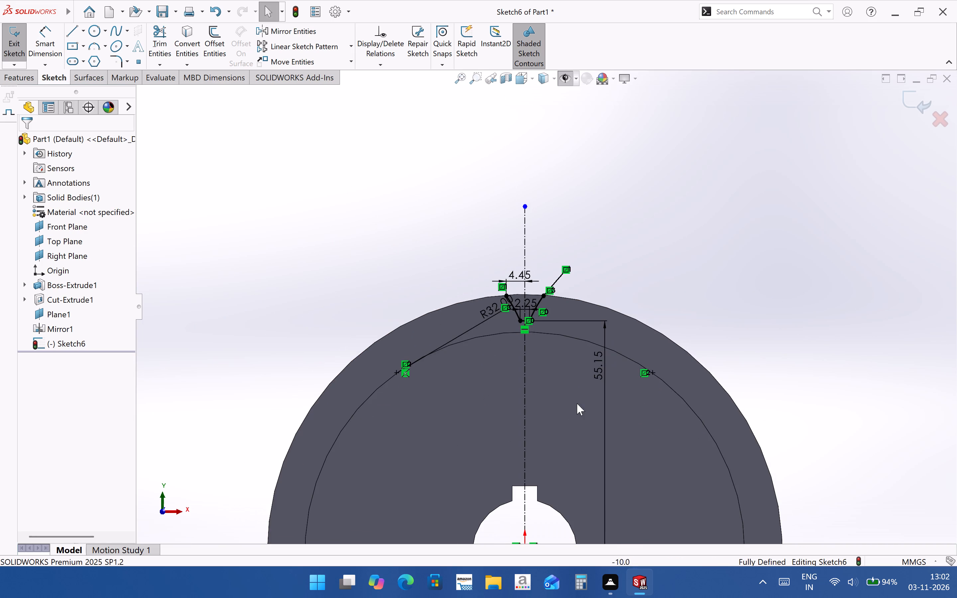
{"action": "scroll", "coordinate": [331, 191], "scroll_direction": "up", "scroll_amount": 4}
{"action": "scroll", "coordinate": [513, 400], "scroll_direction": "down", "scroll_amount": 2}
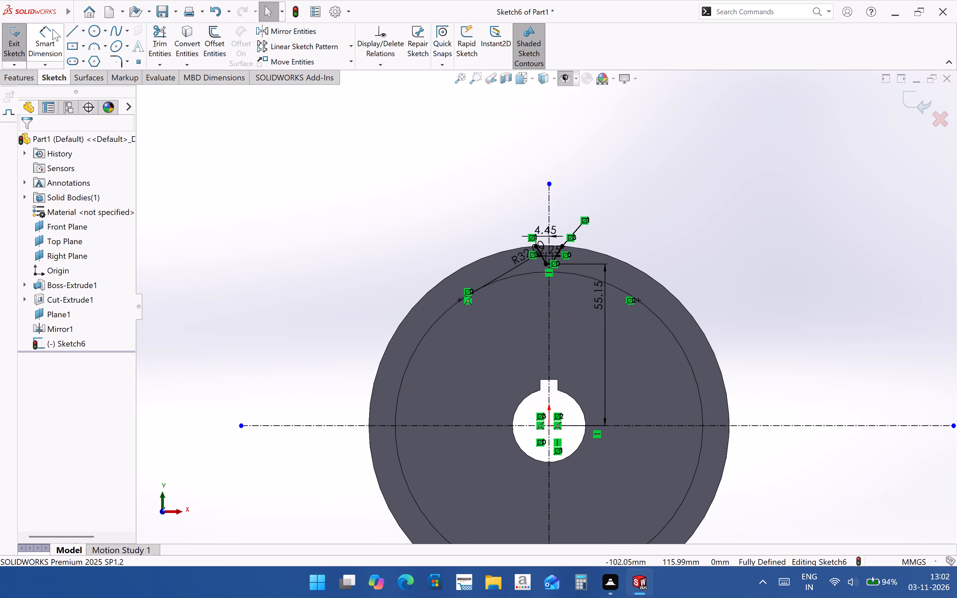
{"action": "left_click", "coordinate": [104, 31]}
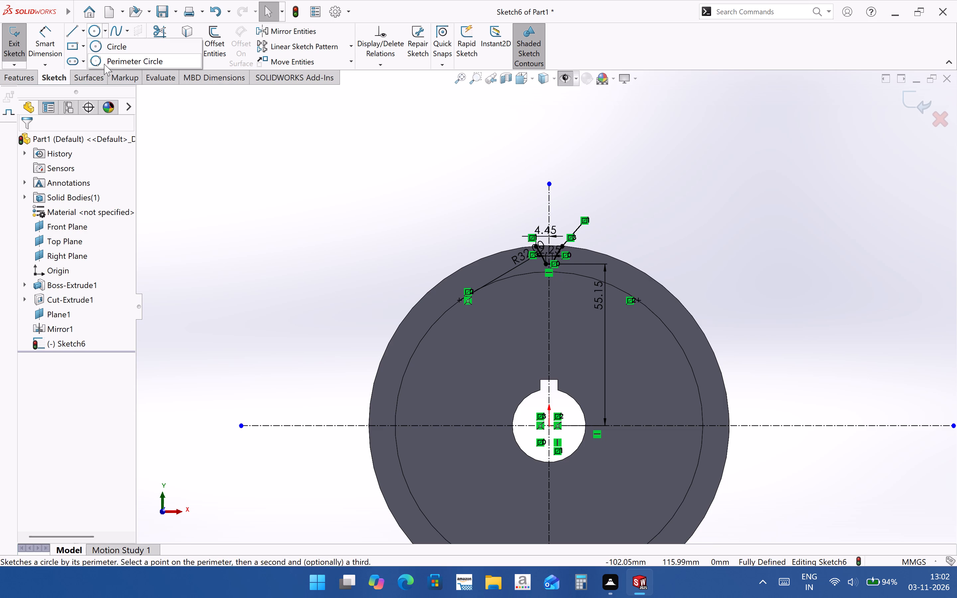
{"action": "left_click", "coordinate": [108, 49]}
{"action": "left_click", "coordinate": [549, 424]}
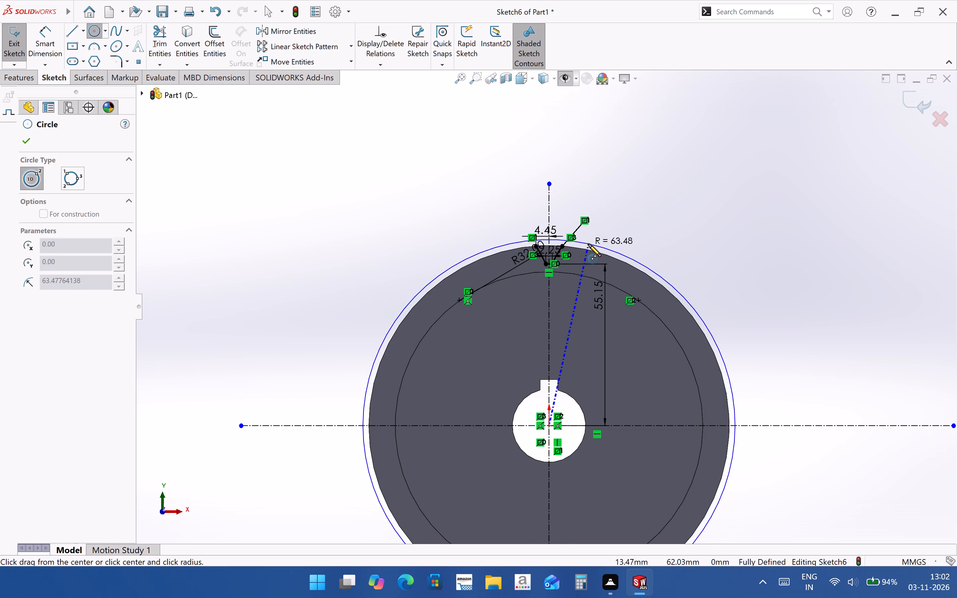
{"action": "scroll", "coordinate": [588, 244], "scroll_direction": "down", "scroll_amount": 4}
{"action": "left_click", "coordinate": [563, 259]}
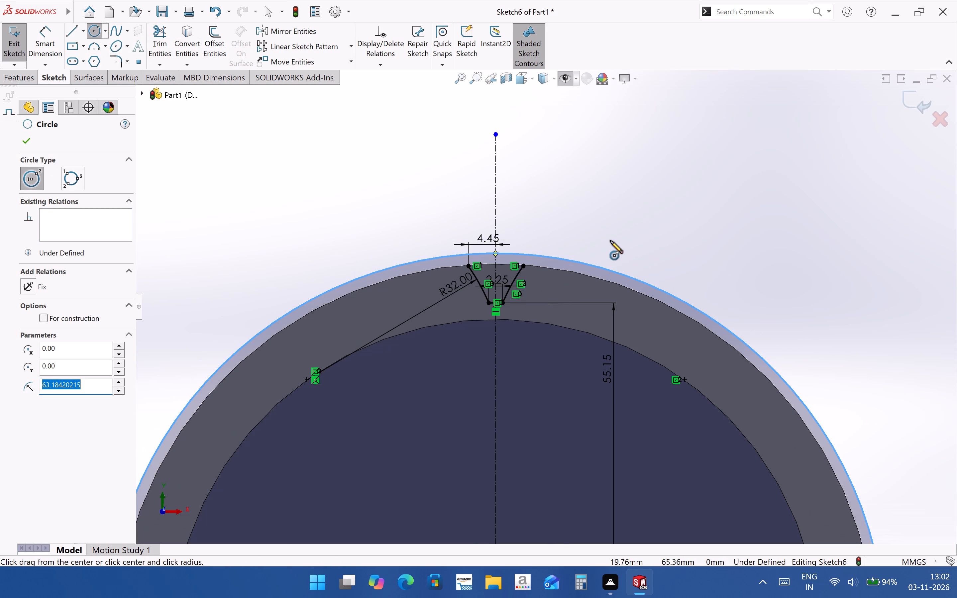
Extend both R32 side arcs of the notch outward until they meet the sketched circle around the disc.
{"action": "scroll", "coordinate": [506, 233], "scroll_direction": "up", "scroll_amount": 2}
{"action": "key", "text": "Escape"}
{"action": "left_click_drag", "start_coordinate": [157, 63], "coordinate": [160, 62]}
{"action": "left_click", "coordinate": [182, 90]}
{"action": "scroll", "coordinate": [591, 285], "scroll_direction": "up", "scroll_amount": 5}
{"action": "scroll", "coordinate": [563, 299], "scroll_direction": "down", "scroll_amount": 12}
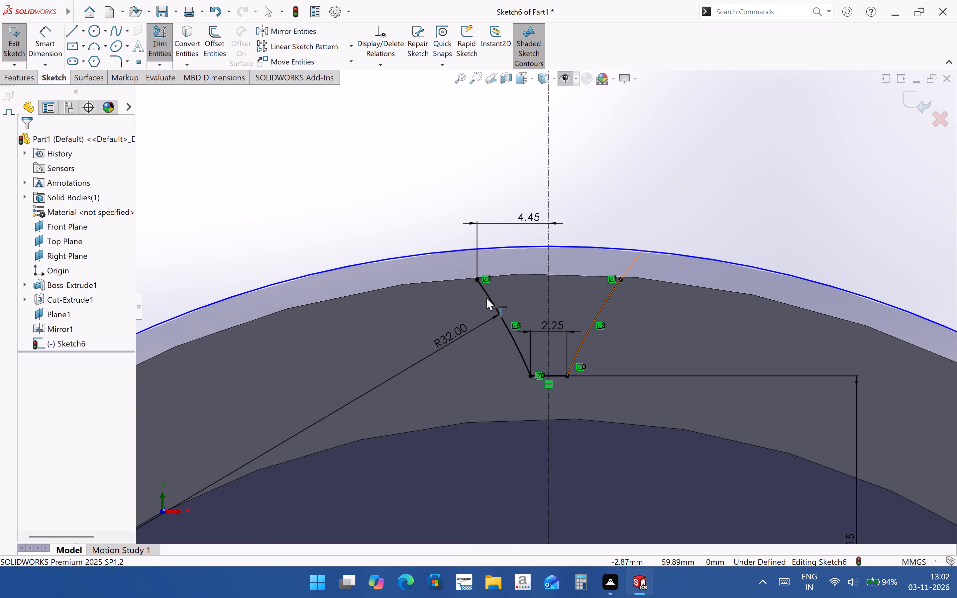
{"action": "left_click", "coordinate": [491, 302]}
{"action": "left_click", "coordinate": [604, 310]}
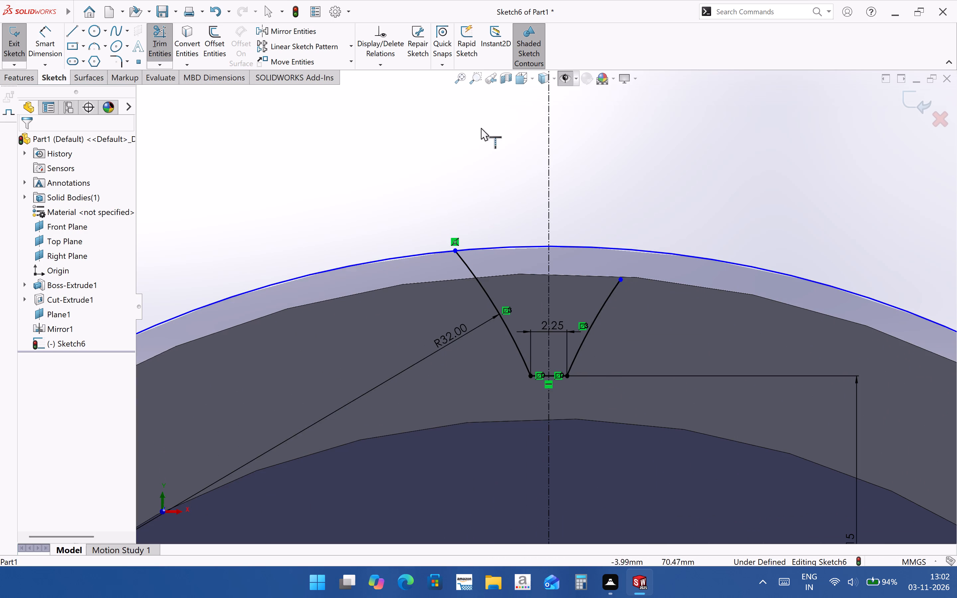
{"action": "left_click", "coordinate": [607, 295]}
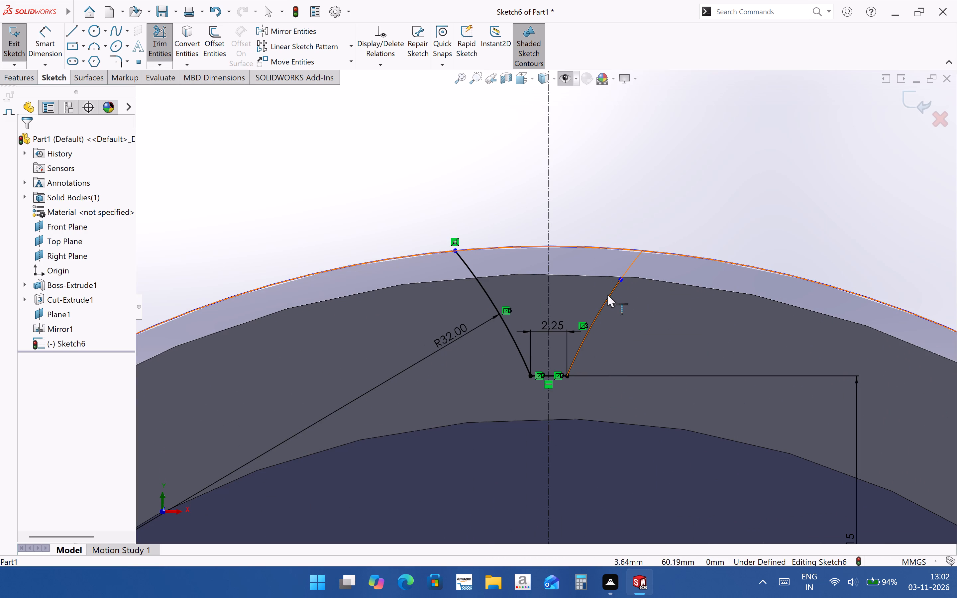
{"action": "left_click", "coordinate": [609, 295]}
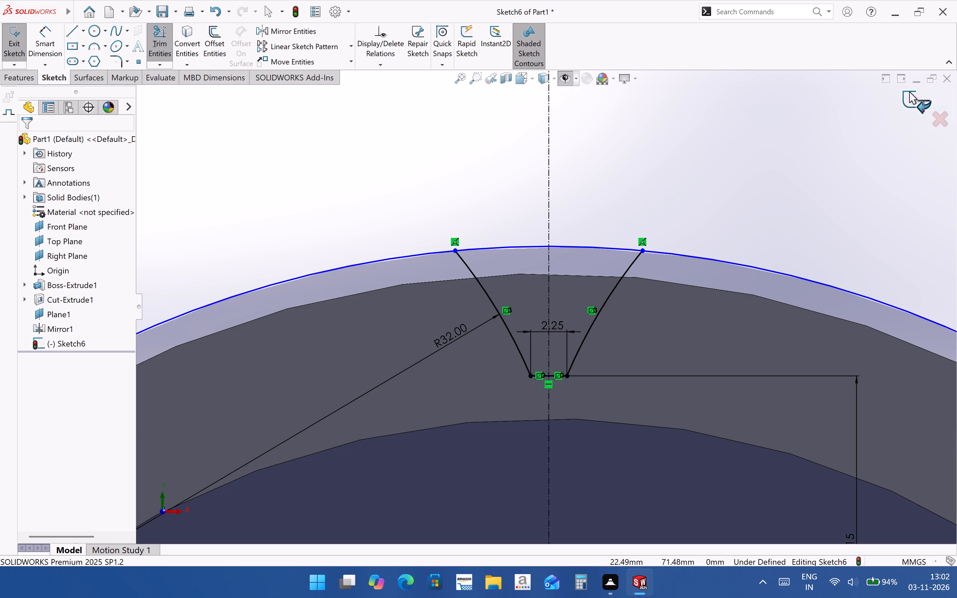
Trim away all of the sketched outer circle except the short arc closing the notch profile between its two side arcs.
{"action": "scroll", "coordinate": [381, 204], "scroll_direction": "up", "scroll_amount": 3}
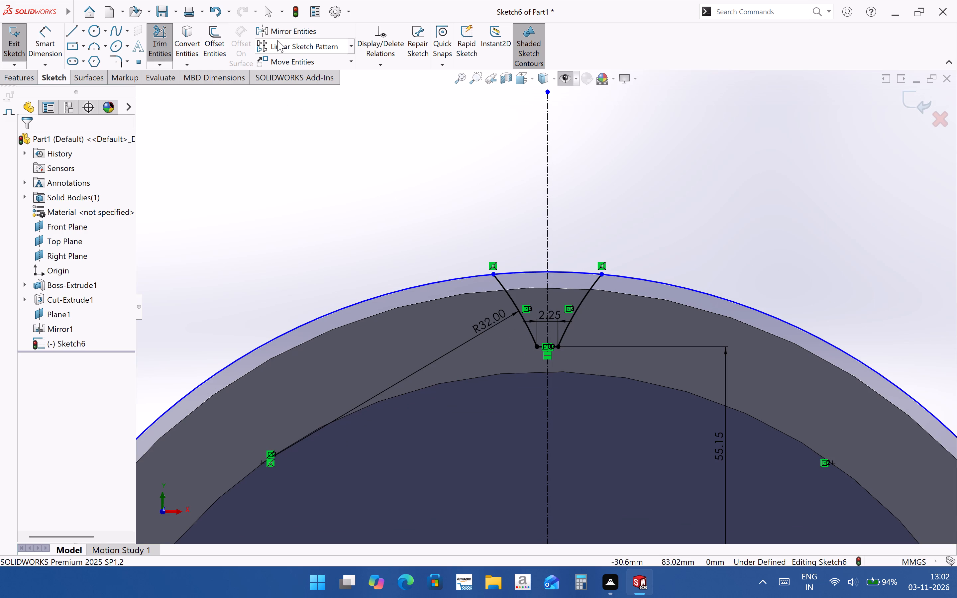
{"action": "left_click", "coordinate": [168, 67]}
{"action": "left_click", "coordinate": [172, 72]}
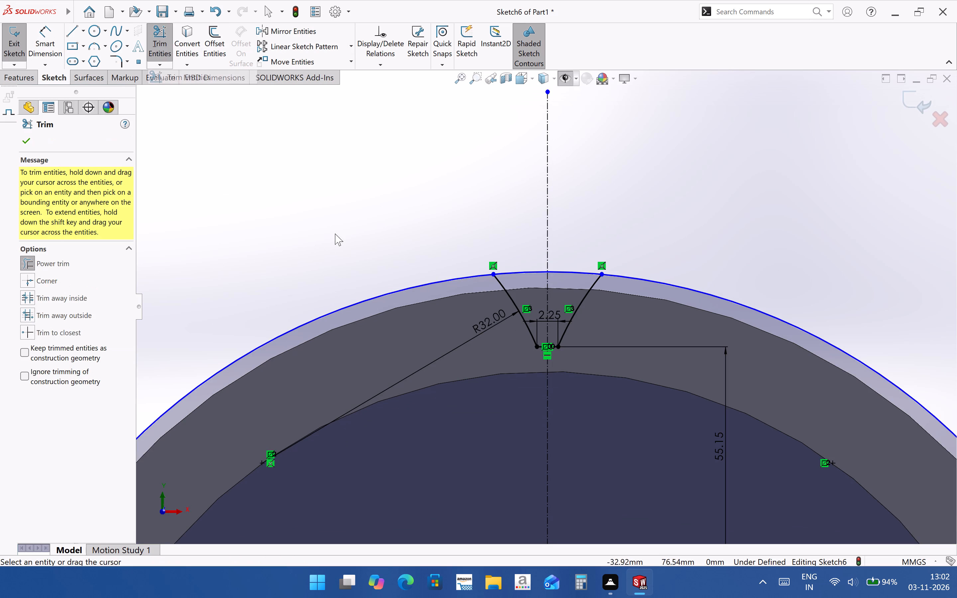
{"action": "left_click_drag", "start_coordinate": [406, 296], "coordinate": [410, 280]}
{"action": "left_click_drag", "start_coordinate": [656, 285], "coordinate": [660, 272]}
{"action": "scroll", "coordinate": [524, 223], "scroll_direction": "up", "scroll_amount": 12}
{"action": "scroll", "coordinate": [605, 403], "scroll_direction": "down", "scroll_amount": 3}
{"action": "scroll", "coordinate": [579, 387], "scroll_direction": "down", "scroll_amount": 8}
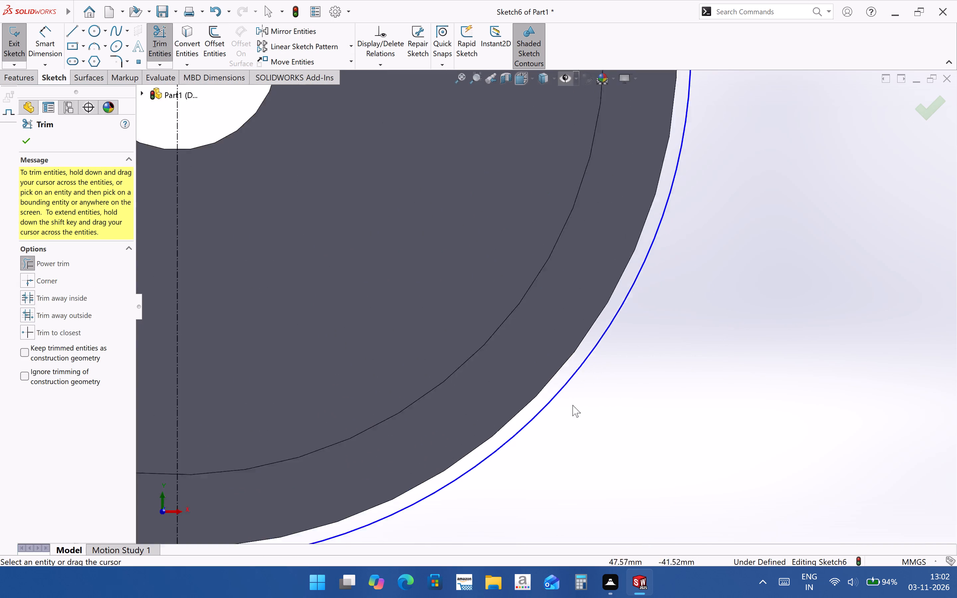
{"action": "left_click_drag", "start_coordinate": [576, 410], "coordinate": [561, 383]}
{"action": "scroll", "coordinate": [606, 382], "scroll_direction": "up", "scroll_amount": 2}
{"action": "scroll", "coordinate": [609, 378], "scroll_direction": "down", "scroll_amount": 3}
{"action": "scroll", "coordinate": [581, 391], "scroll_direction": "up", "scroll_amount": 7}
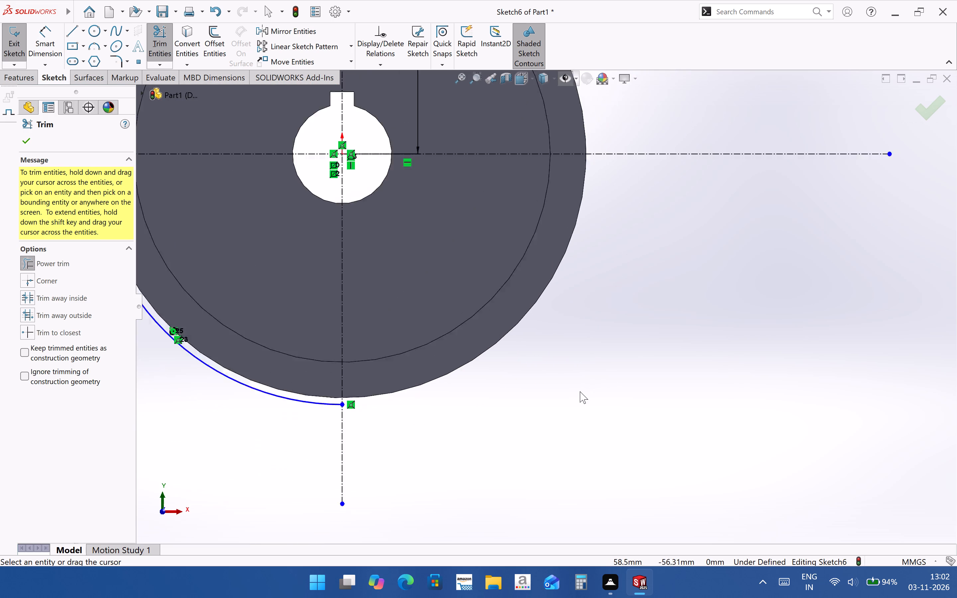
{"action": "scroll", "coordinate": [580, 391], "scroll_direction": "up", "scroll_amount": 1}
{"action": "scroll", "coordinate": [252, 249], "scroll_direction": "down", "scroll_amount": 3}
{"action": "left_click_drag", "start_coordinate": [373, 318], "coordinate": [391, 319]}
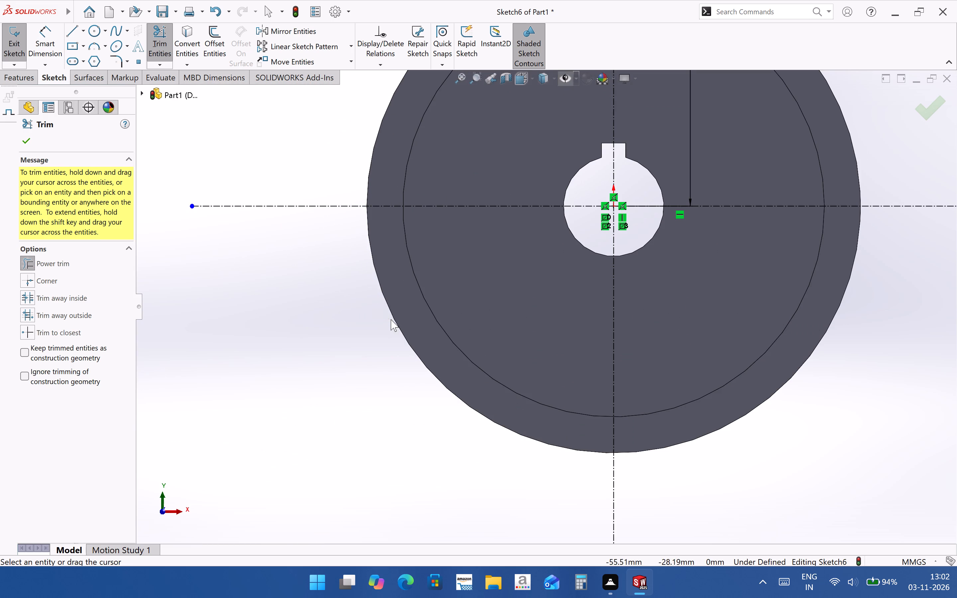
{"action": "scroll", "coordinate": [509, 379], "scroll_direction": "up", "scroll_amount": 6}
{"action": "scroll", "coordinate": [557, 249], "scroll_direction": "down", "scroll_amount": 4}
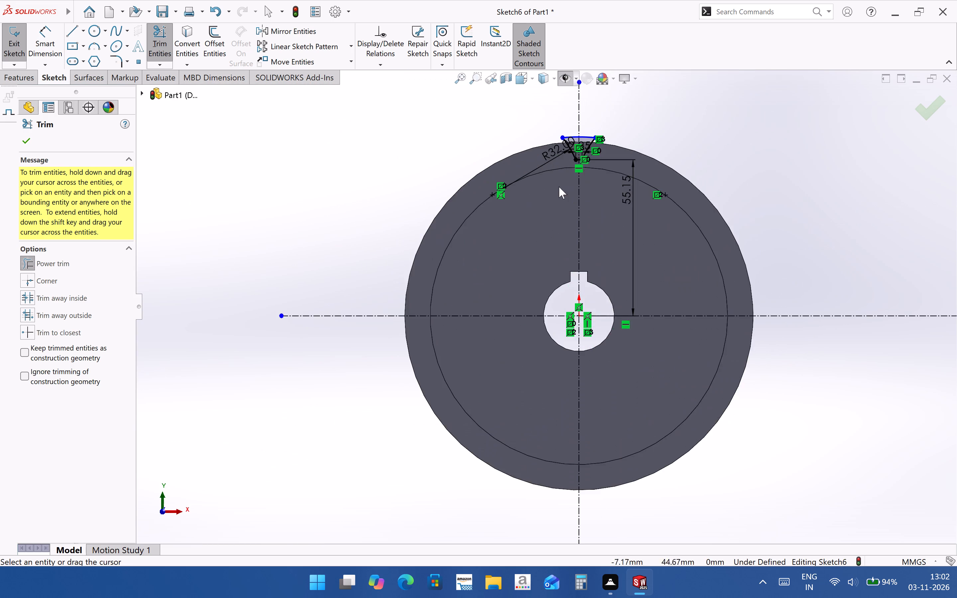
{"action": "scroll", "coordinate": [559, 187], "scroll_direction": "down", "scroll_amount": 7}
{"action": "left_click", "coordinate": [24, 139]}
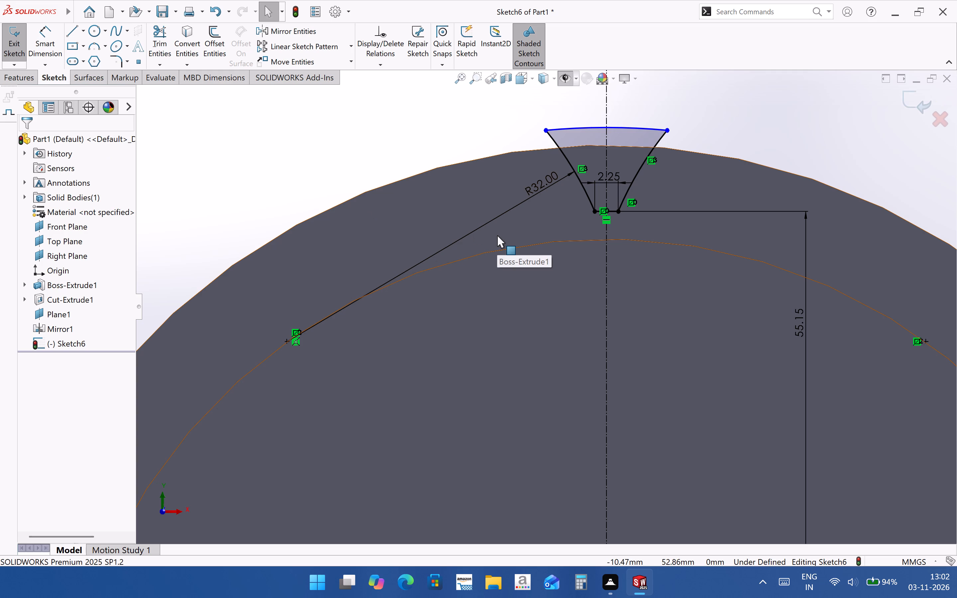
Cut-extrude the closed notch profile through the disc's rim with the Through All - Both end condition.
{"action": "scroll", "coordinate": [444, 289], "scroll_direction": "up", "scroll_amount": 2}
{"action": "left_click", "coordinate": [33, 78]}
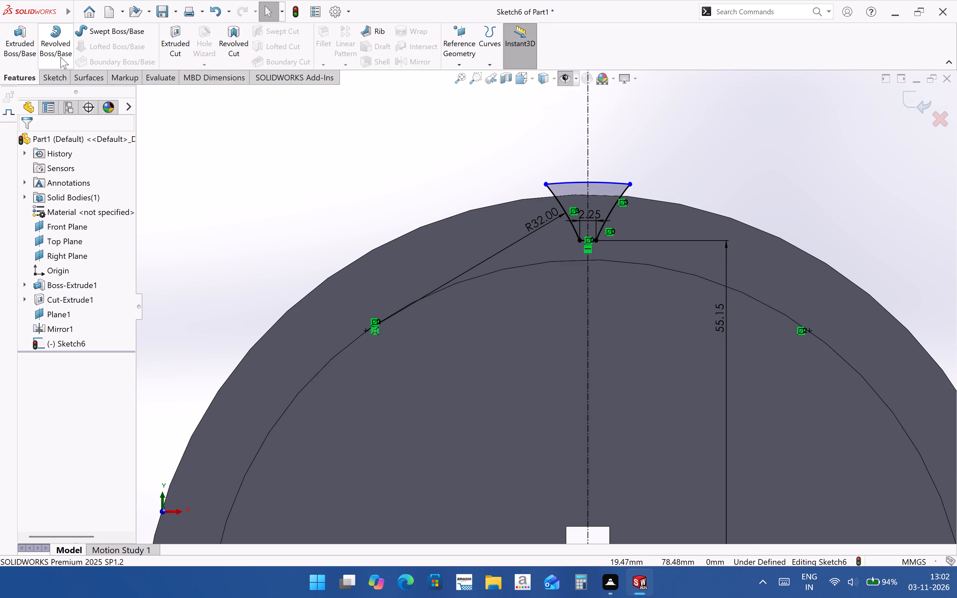
{"action": "left_click", "coordinate": [171, 46]}
{"action": "middle_click_drag", "start_coordinate": [538, 249], "coordinate": [579, 277]}
{"action": "left_click", "coordinate": [103, 203]}
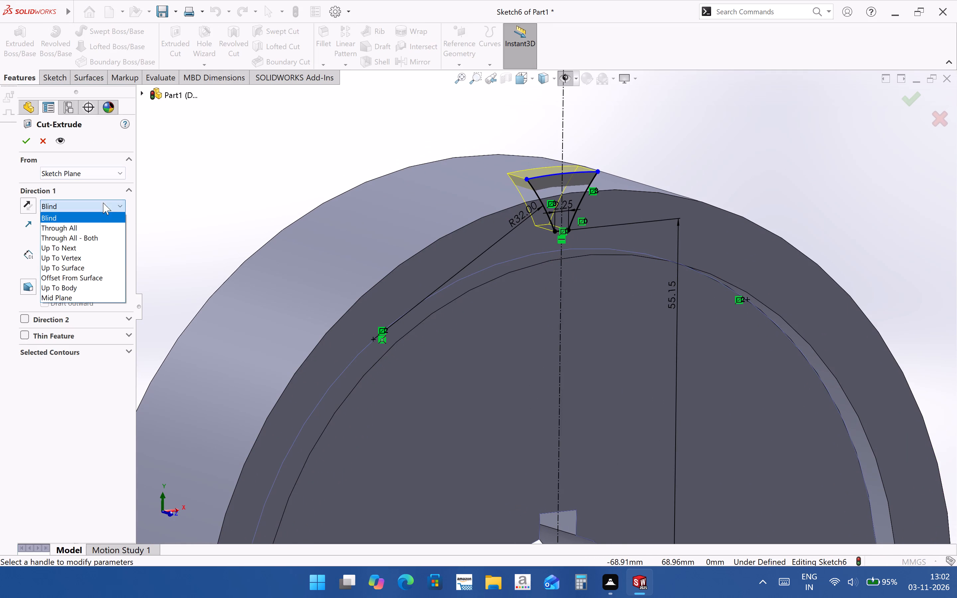
{"action": "left_click", "coordinate": [103, 230]}
{"action": "middle_click_drag", "start_coordinate": [449, 239], "coordinate": [504, 298]}
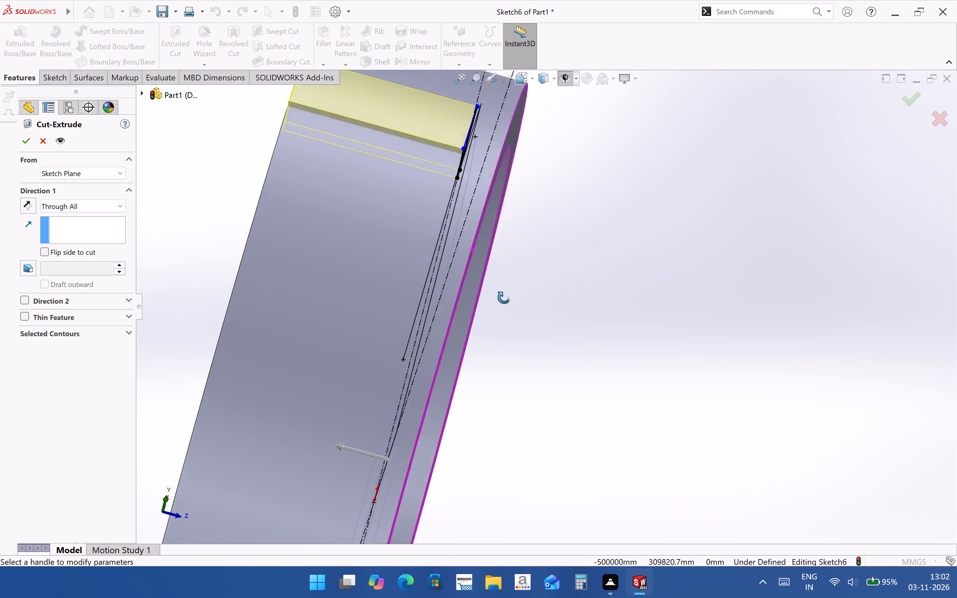
{"action": "middle_click_drag", "start_coordinate": [504, 298], "coordinate": [449, 178]}
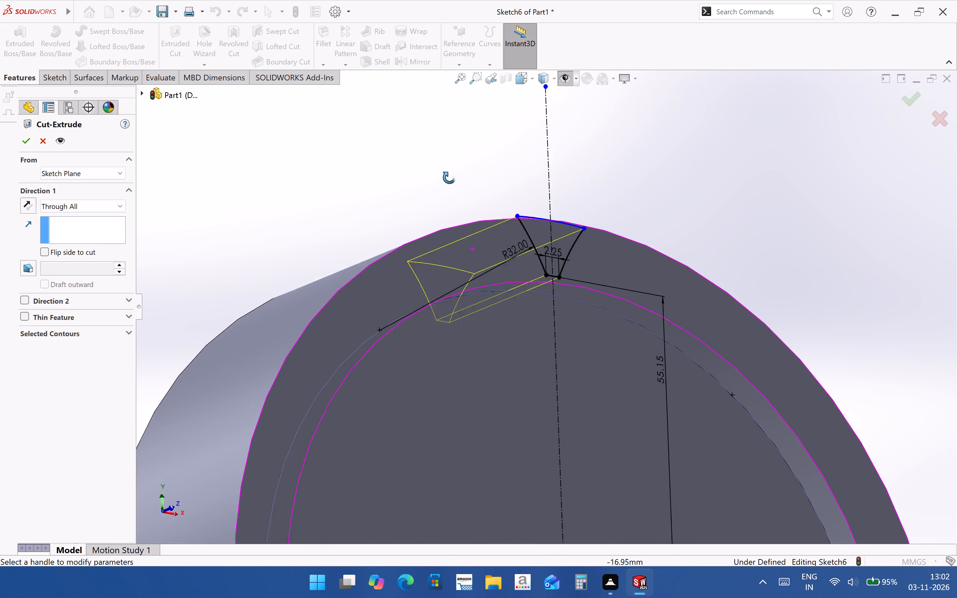
{"action": "middle_click_drag", "start_coordinate": [449, 178], "coordinate": [458, 352]}
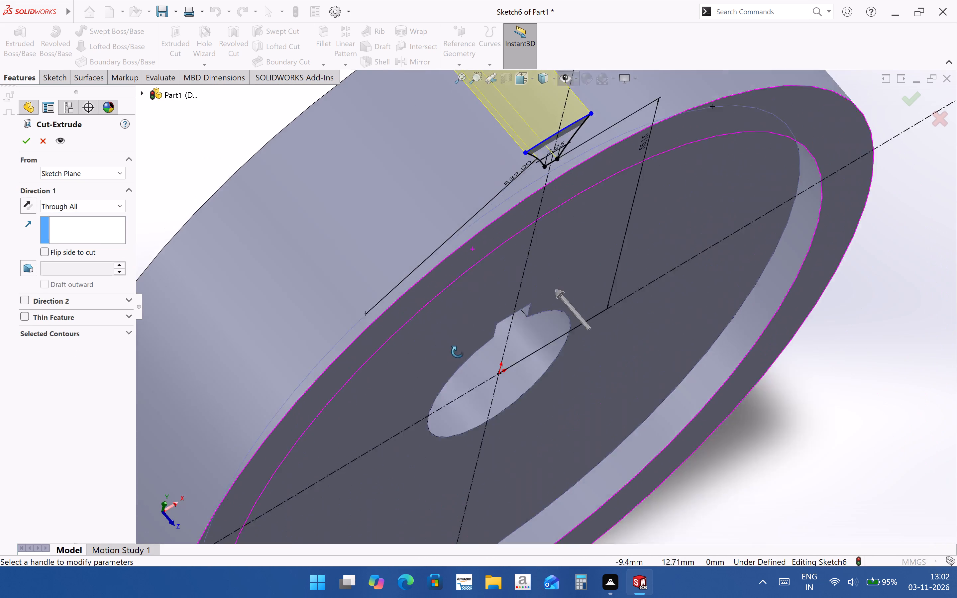
{"action": "middle_click_drag", "start_coordinate": [458, 352], "coordinate": [458, 334]}
{"action": "scroll", "coordinate": [458, 334], "scroll_direction": "up", "scroll_amount": 3}
{"action": "middle_click_drag", "start_coordinate": [515, 266], "coordinate": [512, 265]}
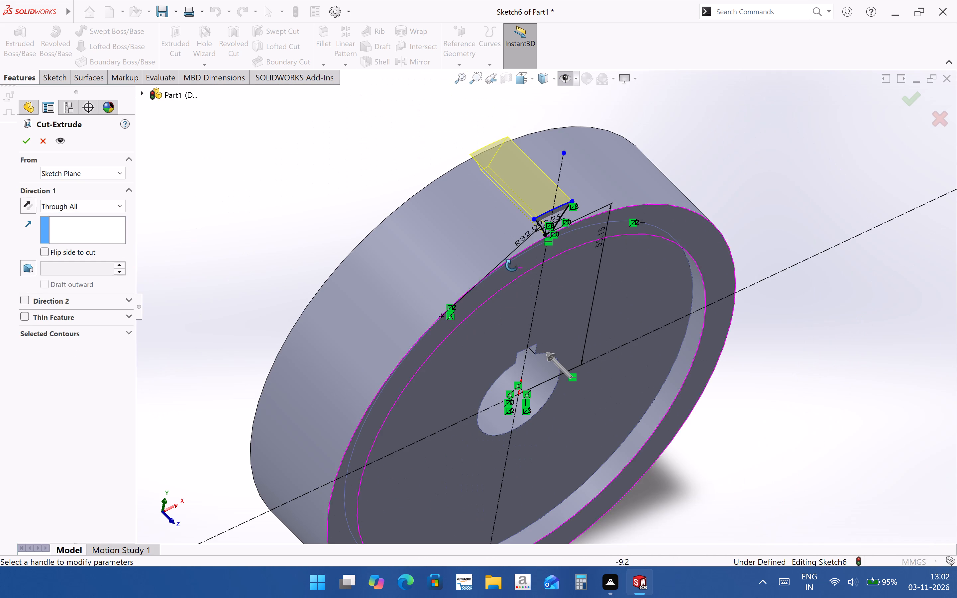
{"action": "middle_click_drag", "start_coordinate": [512, 265], "coordinate": [501, 333]}
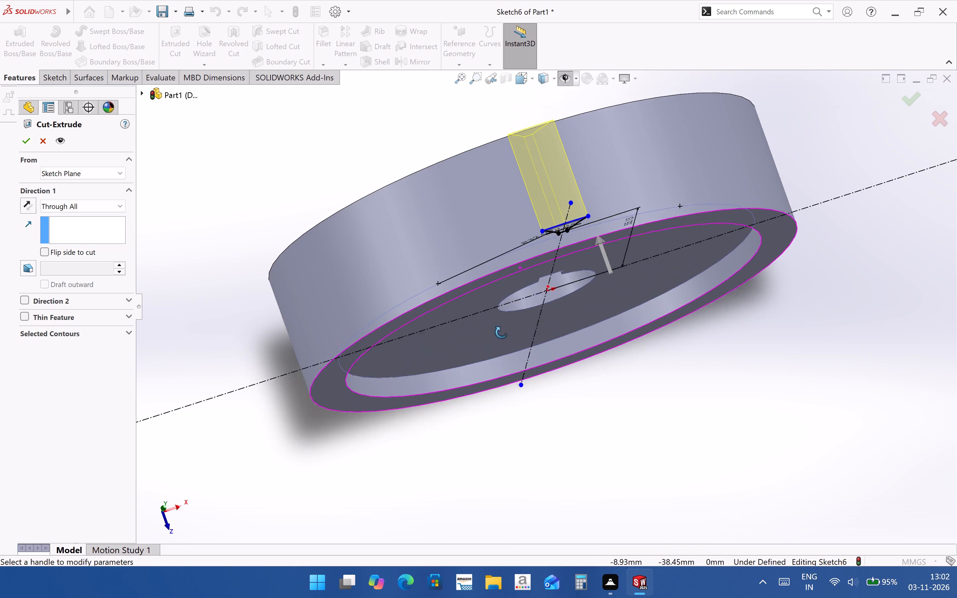
{"action": "middle_click_drag", "start_coordinate": [501, 333], "coordinate": [494, 240]}
{"action": "left_click", "coordinate": [114, 209]}
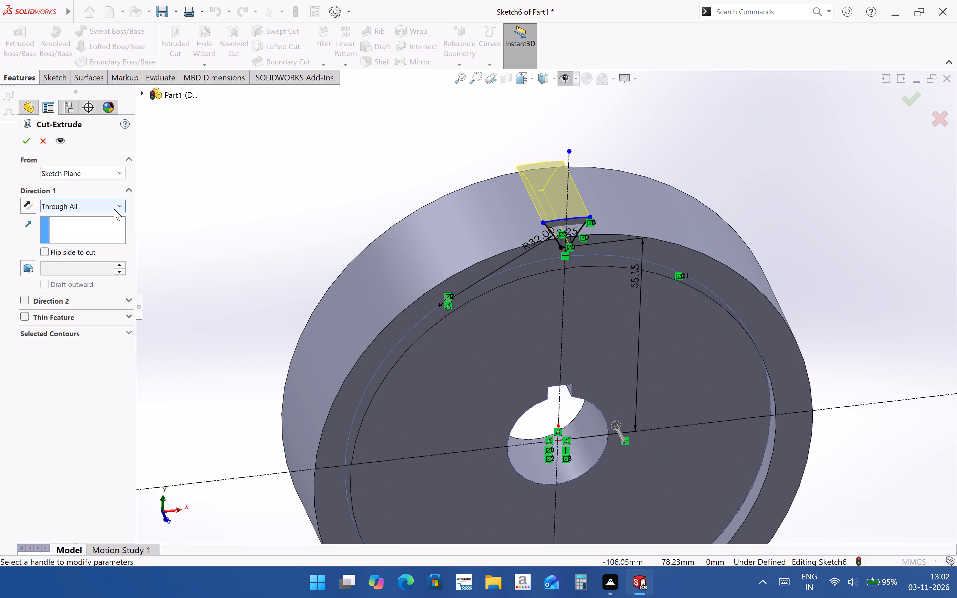
{"action": "left_click", "coordinate": [111, 292]}
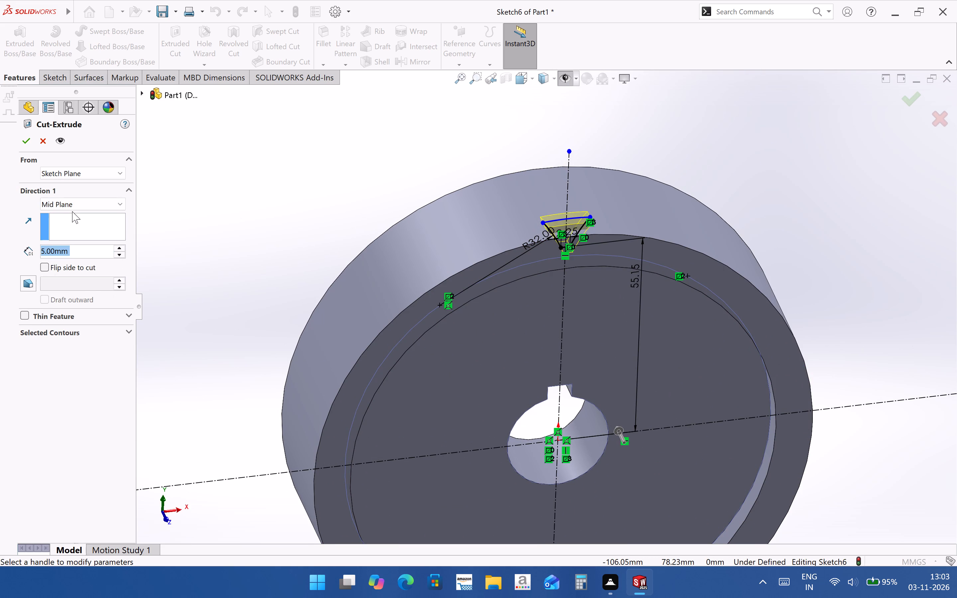
{"action": "left_click", "coordinate": [116, 204]}
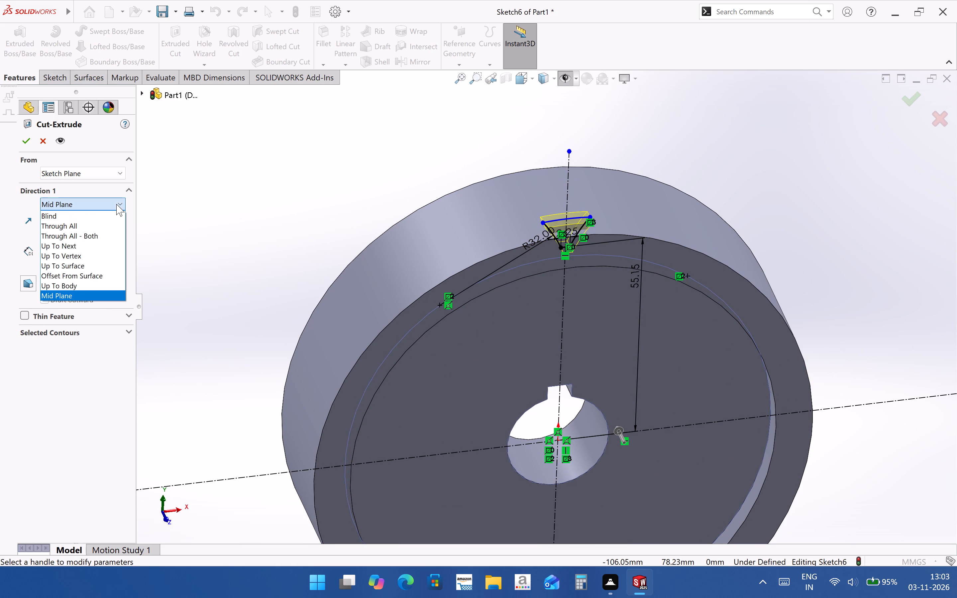
{"action": "left_click", "coordinate": [116, 204]}
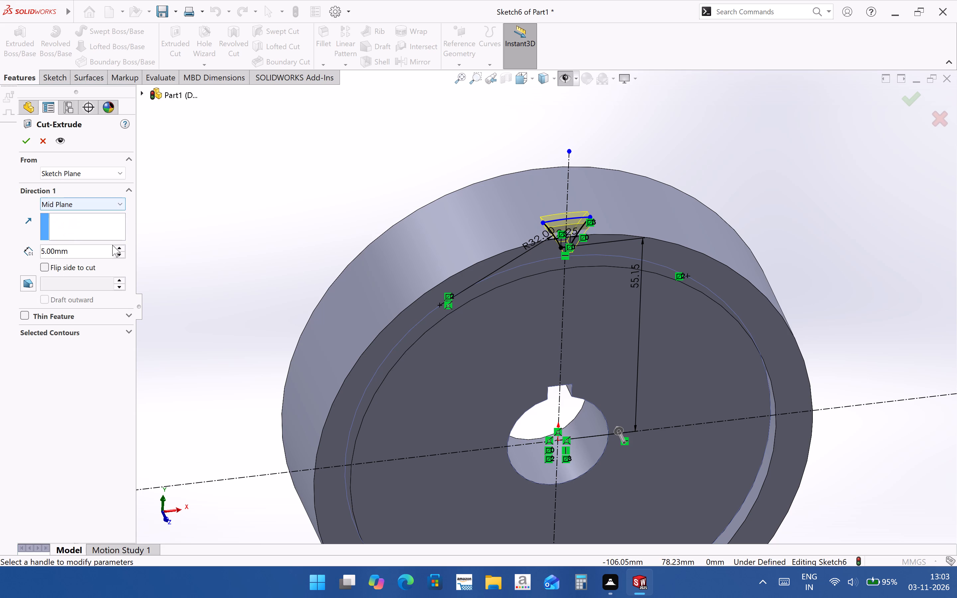
{"action": "scroll", "coordinate": [594, 234], "scroll_direction": "down", "scroll_amount": 2}
{"action": "left_click", "coordinate": [116, 201]}
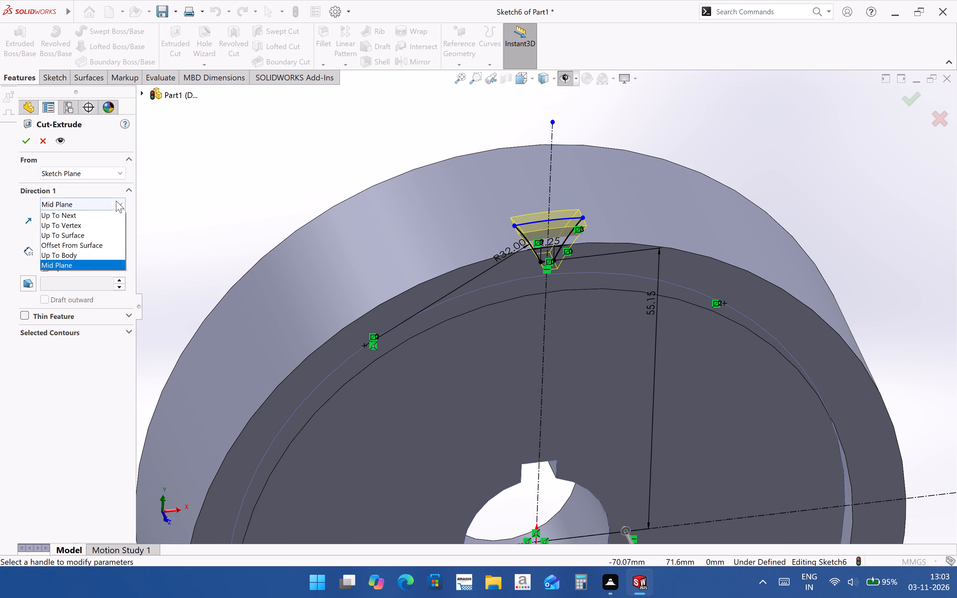
{"action": "left_click", "coordinate": [107, 237]}
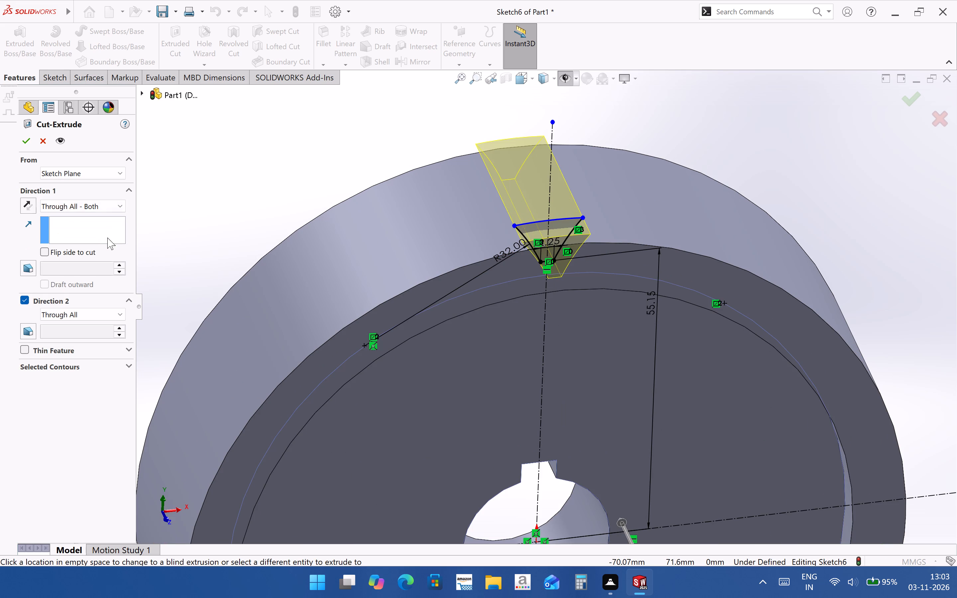
{"action": "middle_click_drag", "start_coordinate": [659, 313], "coordinate": [690, 345]}
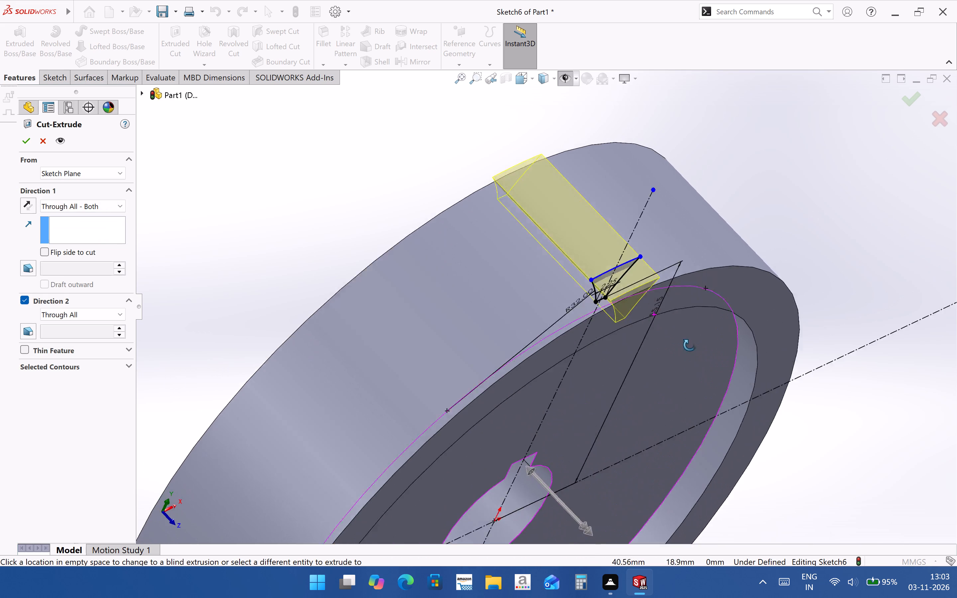
{"action": "middle_click_drag", "start_coordinate": [690, 345], "coordinate": [676, 322]}
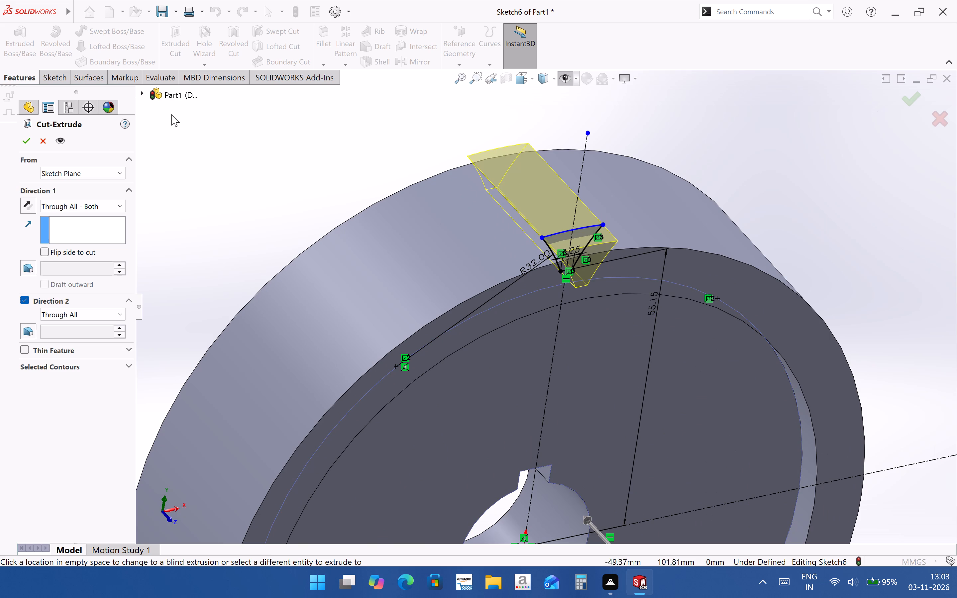
{"action": "left_click", "coordinate": [26, 142]}
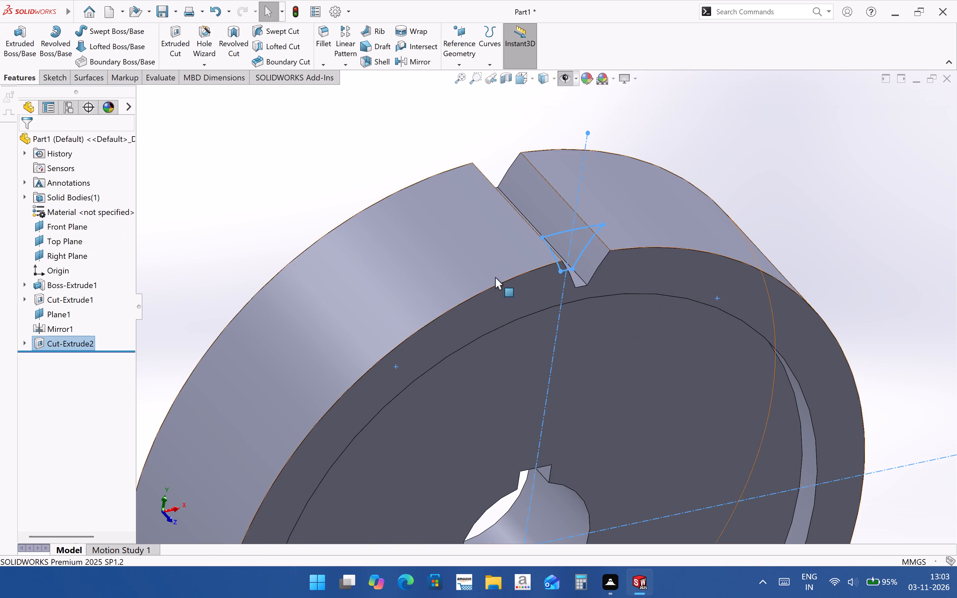
Inspect the notched disc from several angles, temporarily showing the hidden reference planes and selecting Plane1.
{"action": "middle_click_drag", "start_coordinate": [506, 292], "coordinate": [472, 239]}
{"action": "scroll", "coordinate": [472, 239], "scroll_direction": "up", "scroll_amount": 3}
{"action": "middle_click_drag", "start_coordinate": [517, 299], "coordinate": [511, 278]}
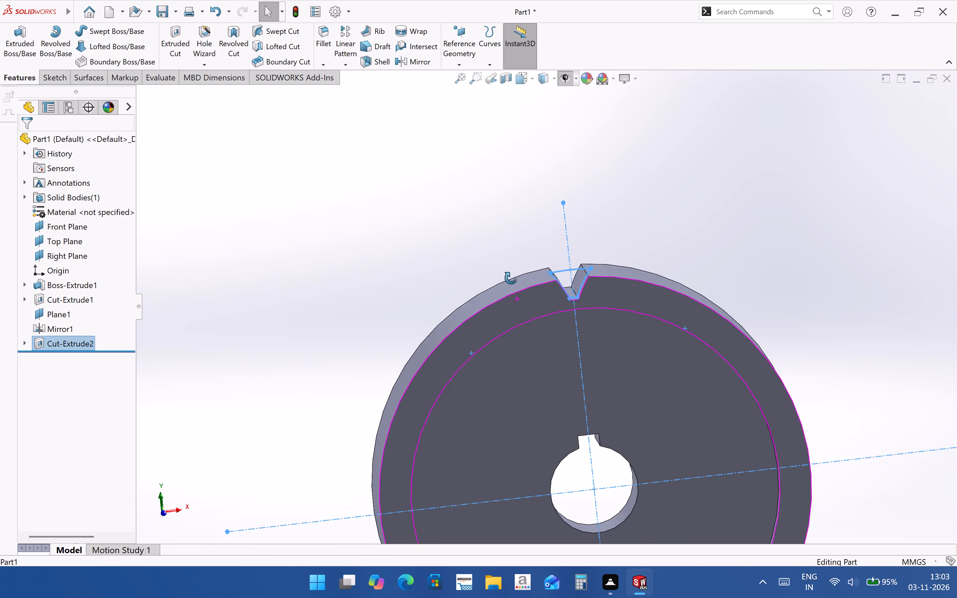
{"action": "middle_click_drag", "start_coordinate": [511, 278], "coordinate": [478, 284]}
{"action": "scroll", "coordinate": [401, 222], "scroll_direction": "up", "scroll_amount": 3}
{"action": "left_click", "coordinate": [562, 79]}
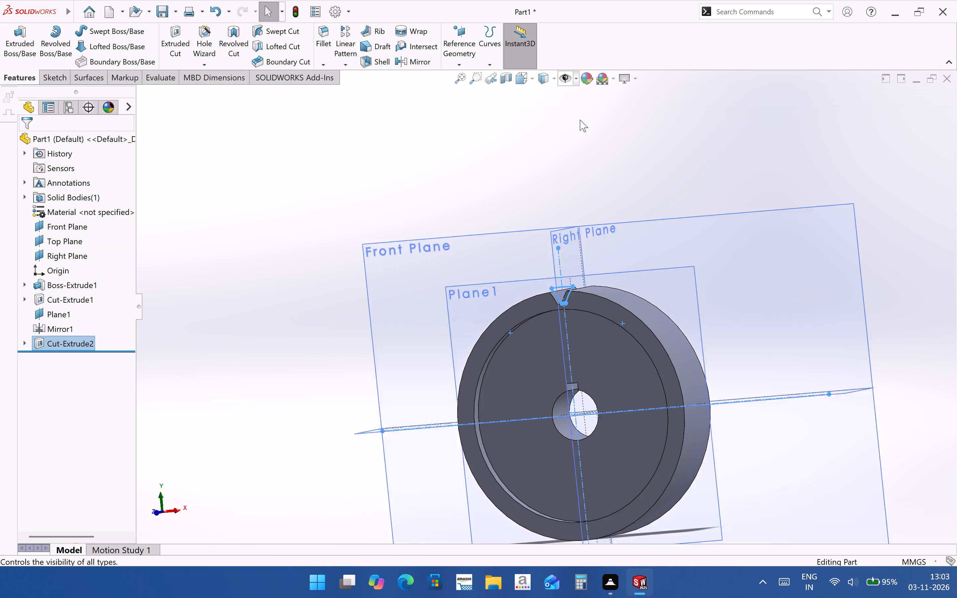
{"action": "left_click", "coordinate": [696, 275]}
{"action": "double_click", "coordinate": [564, 83]}
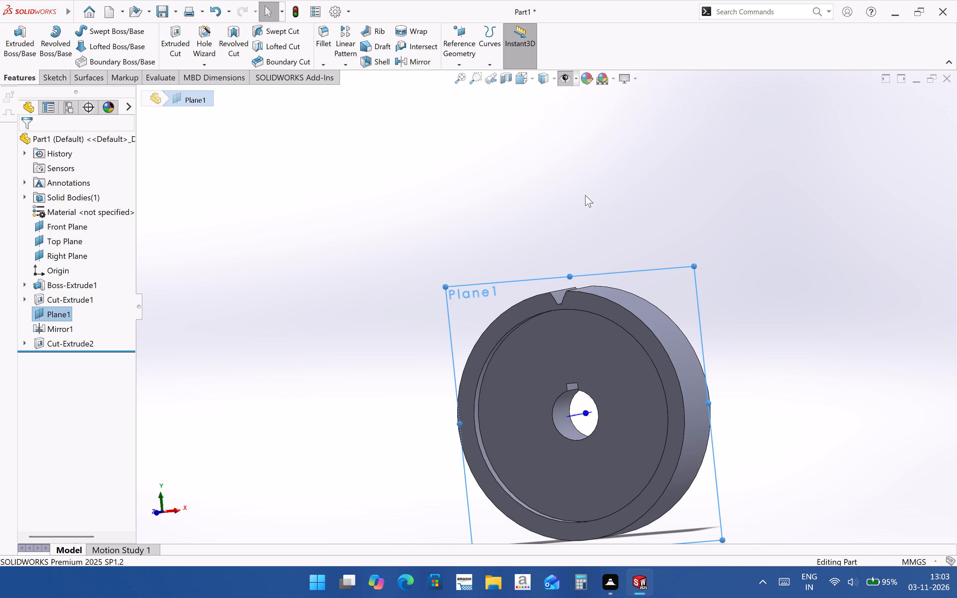
{"action": "left_click", "coordinate": [585, 195]}
Examine the rim notch up close, checking its curved side wall and the short edge of its floor.
{"action": "scroll", "coordinate": [579, 442], "scroll_direction": "down", "scroll_amount": 2}
{"action": "middle_click_drag", "start_coordinate": [562, 328], "coordinate": [631, 415]}
{"action": "scroll", "coordinate": [608, 276], "scroll_direction": "down", "scroll_amount": 2}
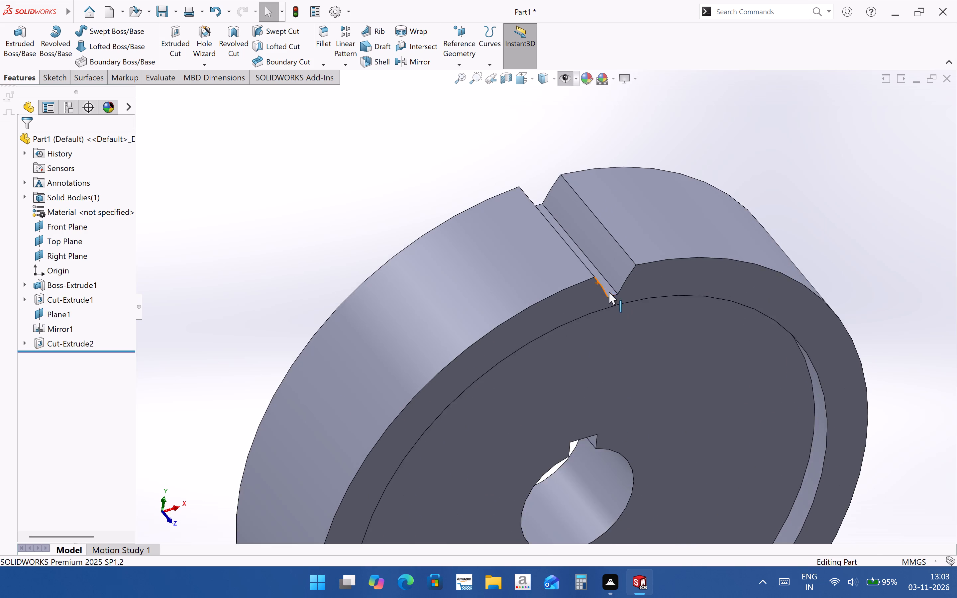
{"action": "scroll", "coordinate": [609, 292], "scroll_direction": "down", "scroll_amount": 6}
{"action": "middle_click_drag", "start_coordinate": [603, 321], "coordinate": [553, 270]}
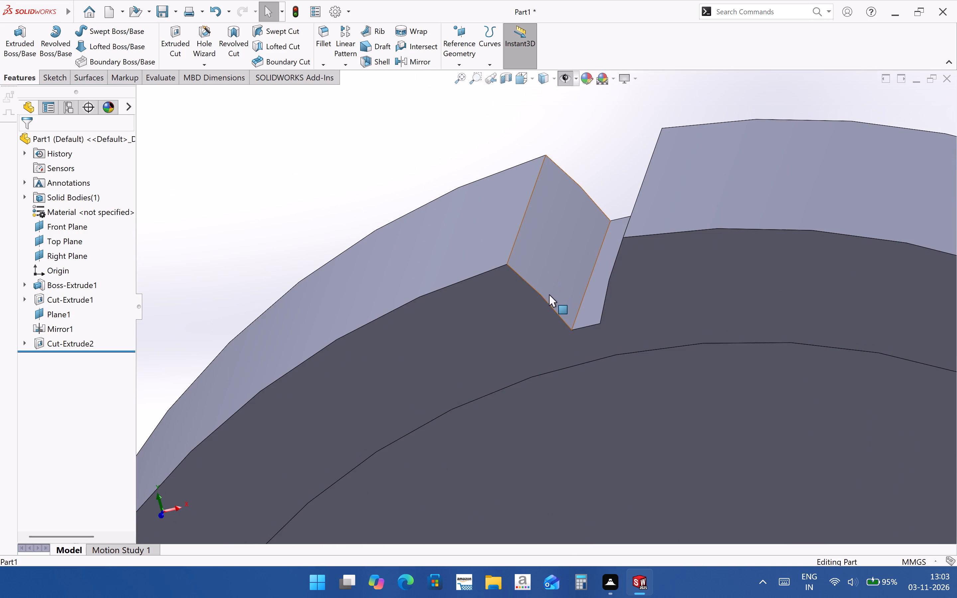
{"action": "left_click", "coordinate": [549, 298]}
{"action": "scroll", "coordinate": [318, 187], "scroll_direction": "up", "scroll_amount": 2}
{"action": "left_click", "coordinate": [317, 183]}
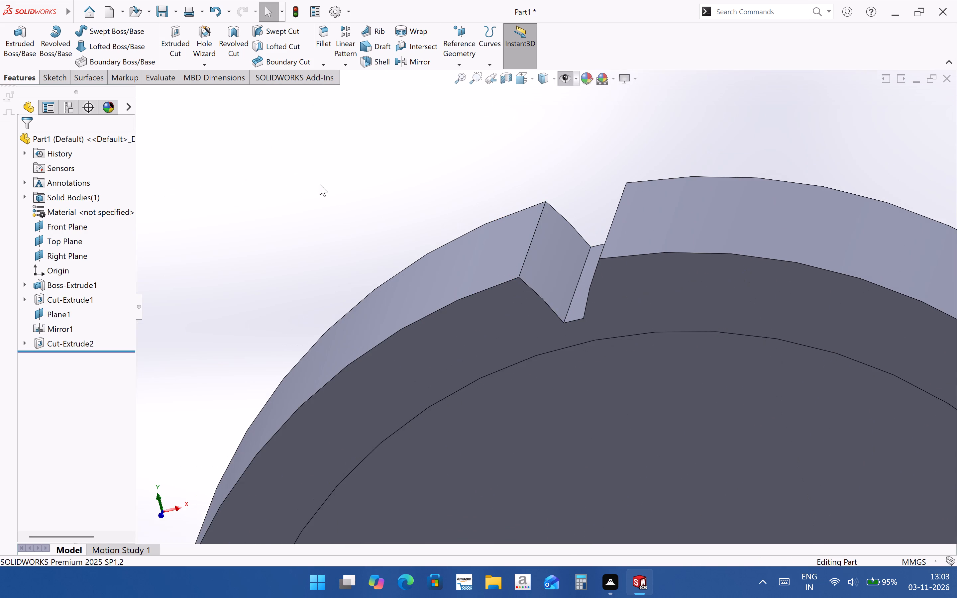
{"action": "scroll", "coordinate": [529, 298], "scroll_direction": "down", "scroll_amount": 2}
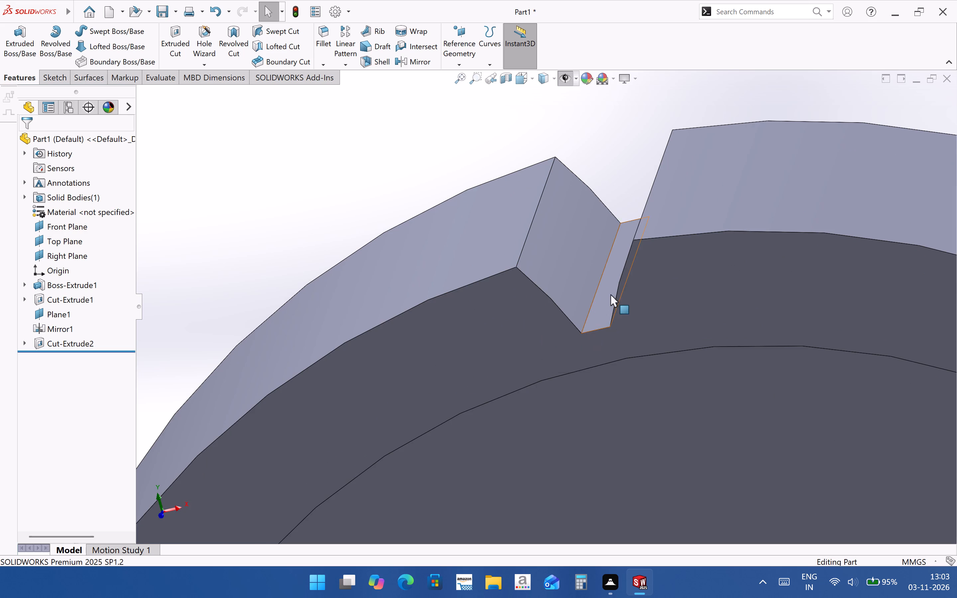
{"action": "scroll", "coordinate": [610, 294], "scroll_direction": "down", "scroll_amount": 3}
{"action": "left_click", "coordinate": [583, 356]}
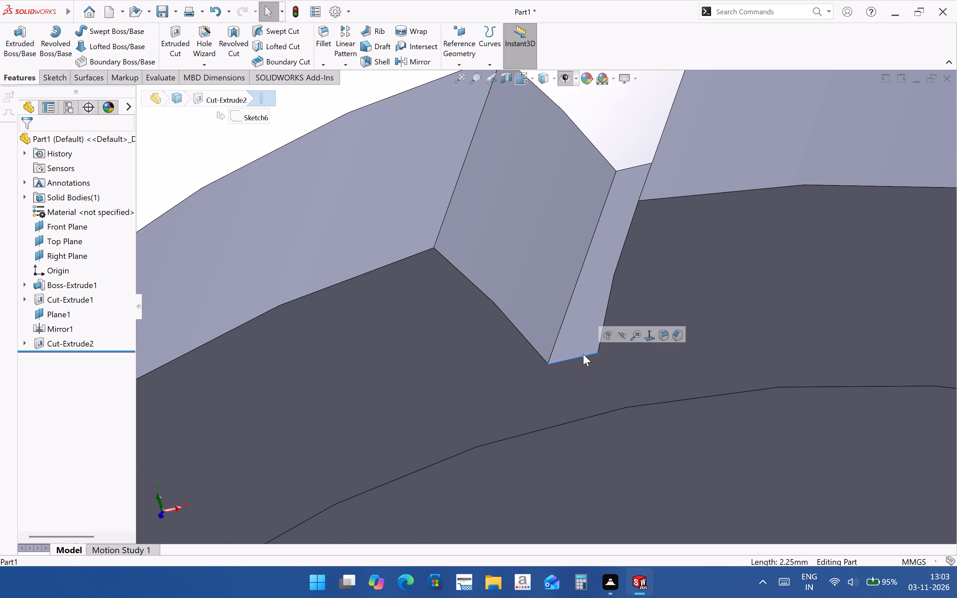
Measure the distance between the two outer edges where the notch meets the disc's rim.
{"action": "scroll", "coordinate": [465, 323], "scroll_direction": "up", "scroll_amount": 4}
{"action": "left_click", "coordinate": [422, 171]}
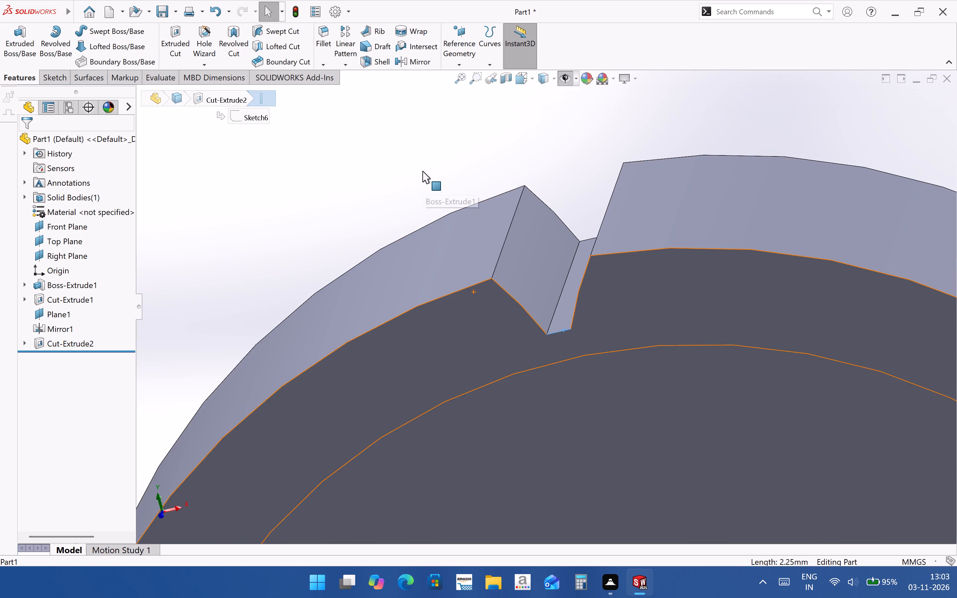
{"action": "middle_click_drag", "start_coordinate": [573, 297], "coordinate": [601, 321]}
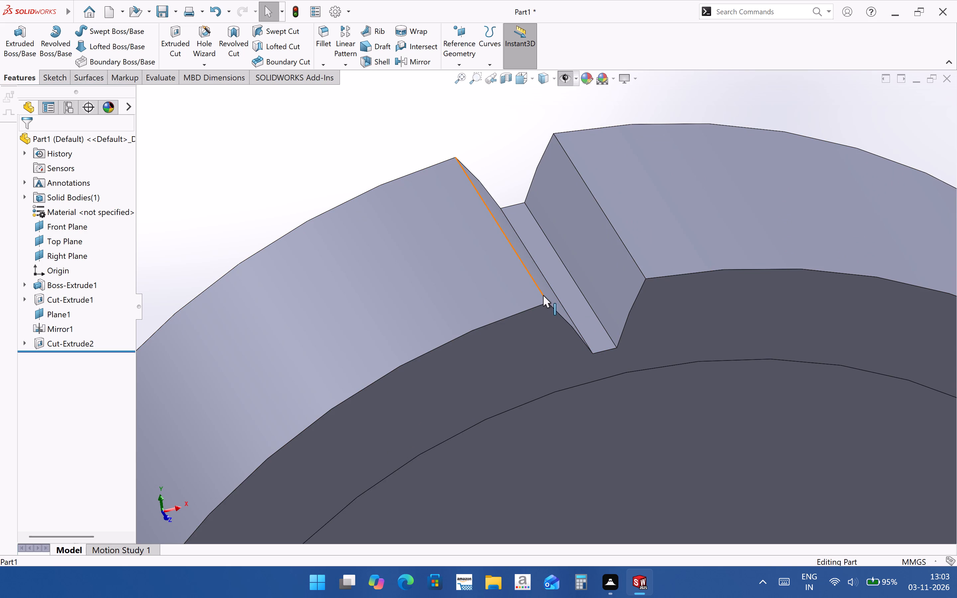
{"action": "left_click", "coordinate": [543, 295]}
{"action": "left_click", "coordinate": [626, 249], "text": "ctrl"}
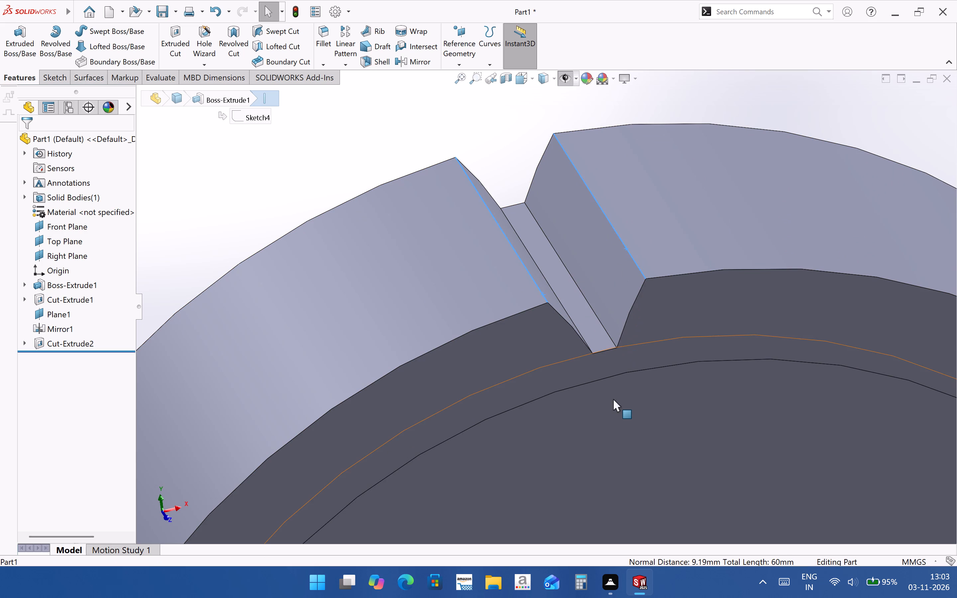
{"action": "middle_click_drag", "start_coordinate": [609, 390], "coordinate": [615, 337]}
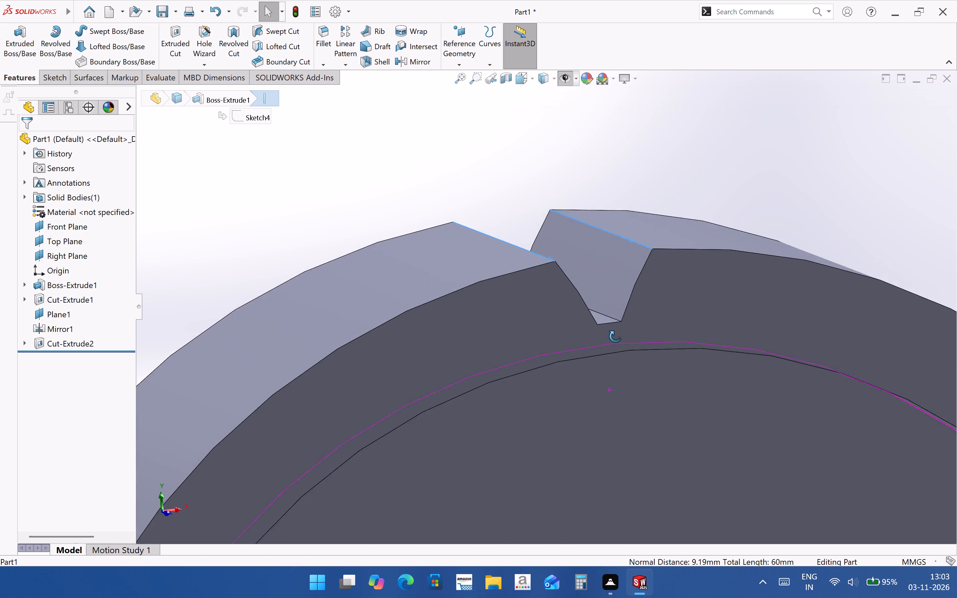
{"action": "middle_click_drag", "start_coordinate": [615, 337], "coordinate": [572, 339]}
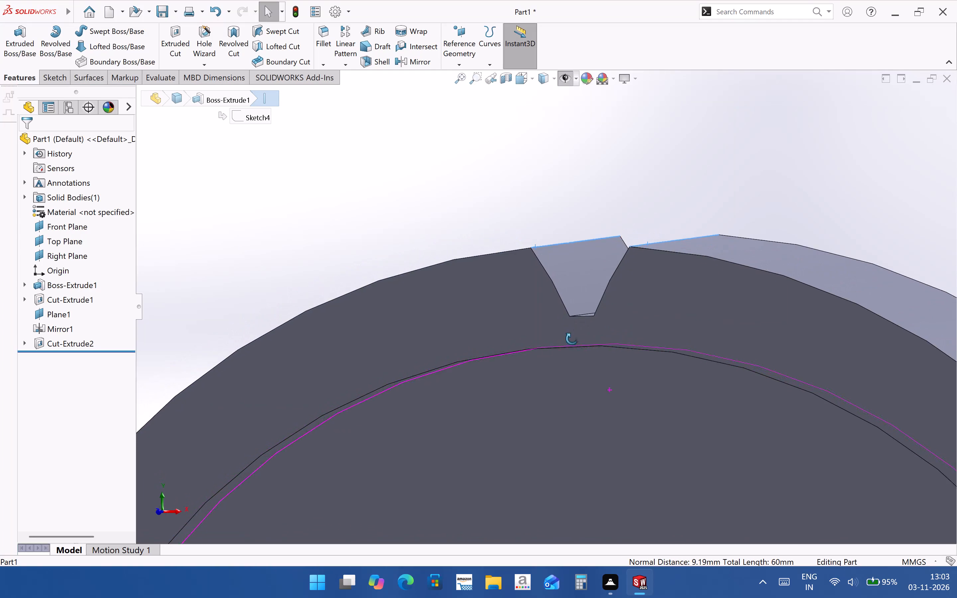
{"action": "middle_click_drag", "start_coordinate": [572, 339], "coordinate": [588, 321]}
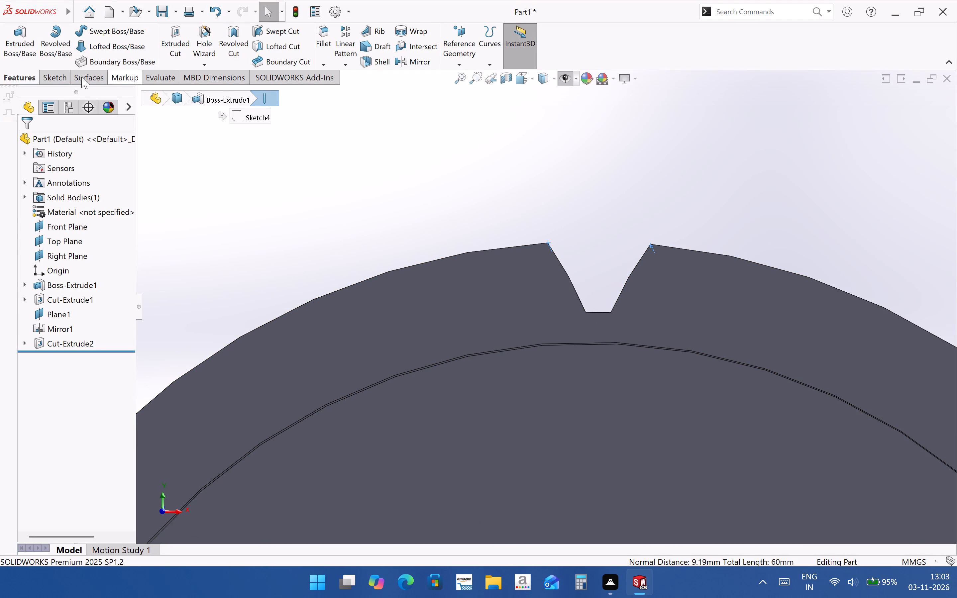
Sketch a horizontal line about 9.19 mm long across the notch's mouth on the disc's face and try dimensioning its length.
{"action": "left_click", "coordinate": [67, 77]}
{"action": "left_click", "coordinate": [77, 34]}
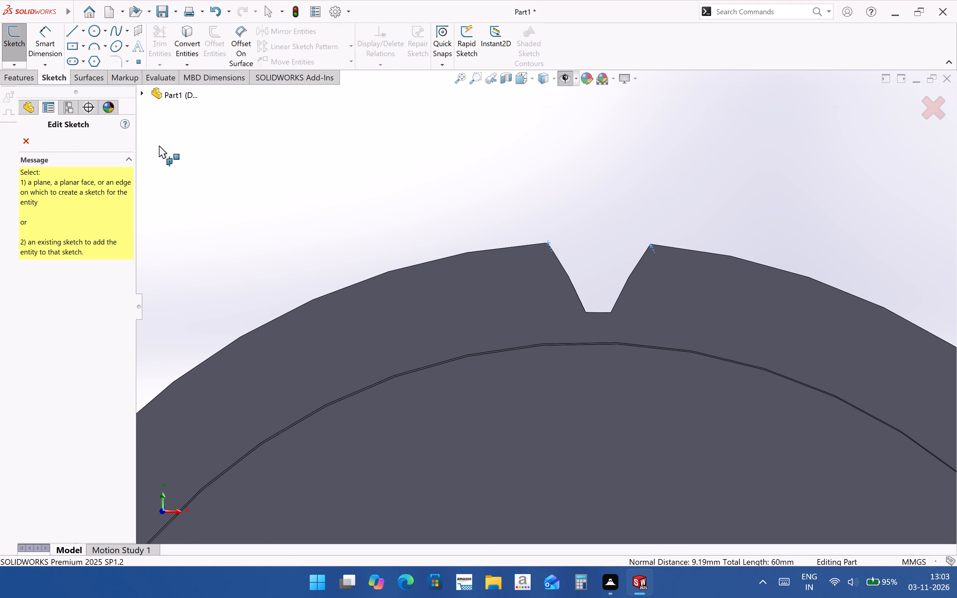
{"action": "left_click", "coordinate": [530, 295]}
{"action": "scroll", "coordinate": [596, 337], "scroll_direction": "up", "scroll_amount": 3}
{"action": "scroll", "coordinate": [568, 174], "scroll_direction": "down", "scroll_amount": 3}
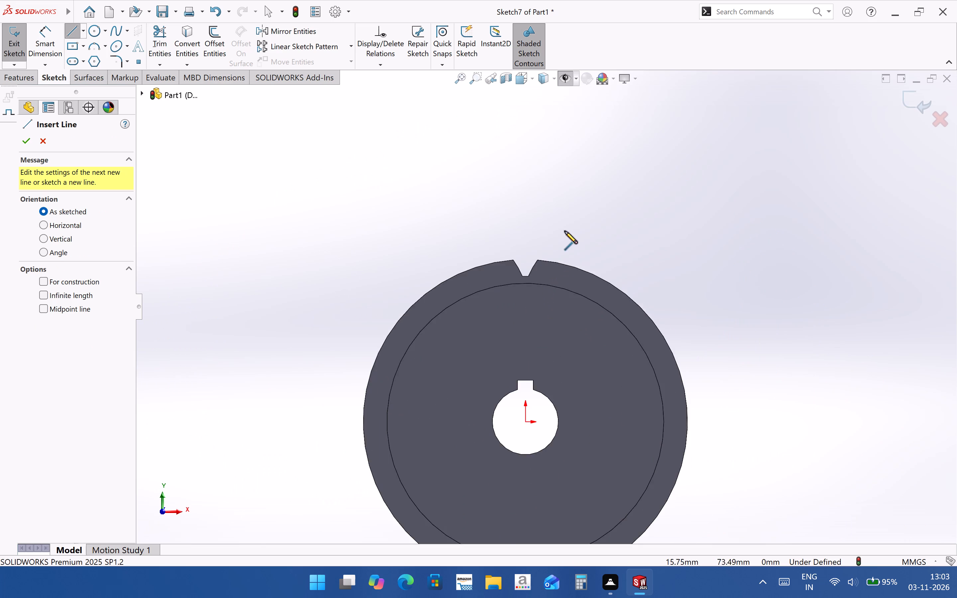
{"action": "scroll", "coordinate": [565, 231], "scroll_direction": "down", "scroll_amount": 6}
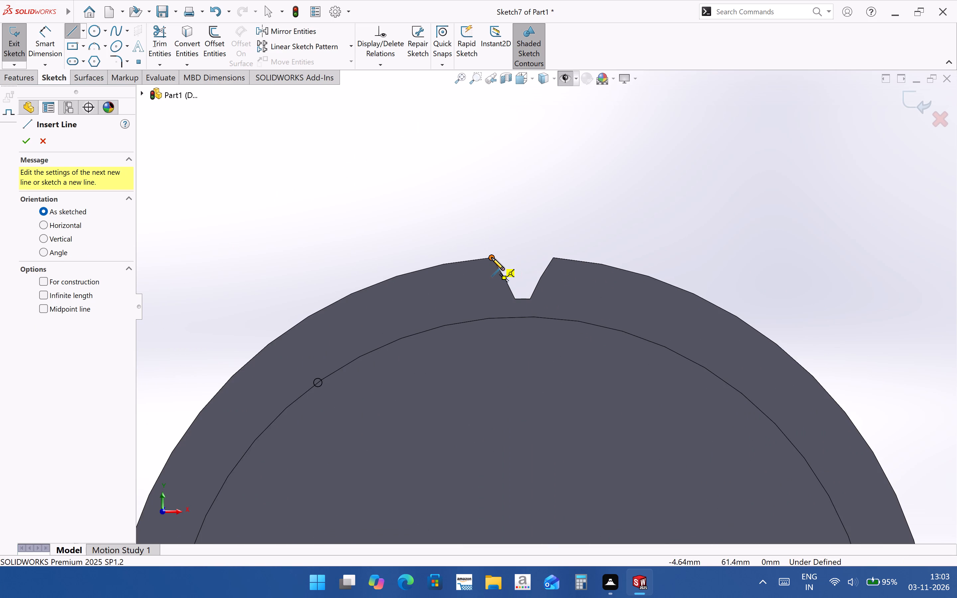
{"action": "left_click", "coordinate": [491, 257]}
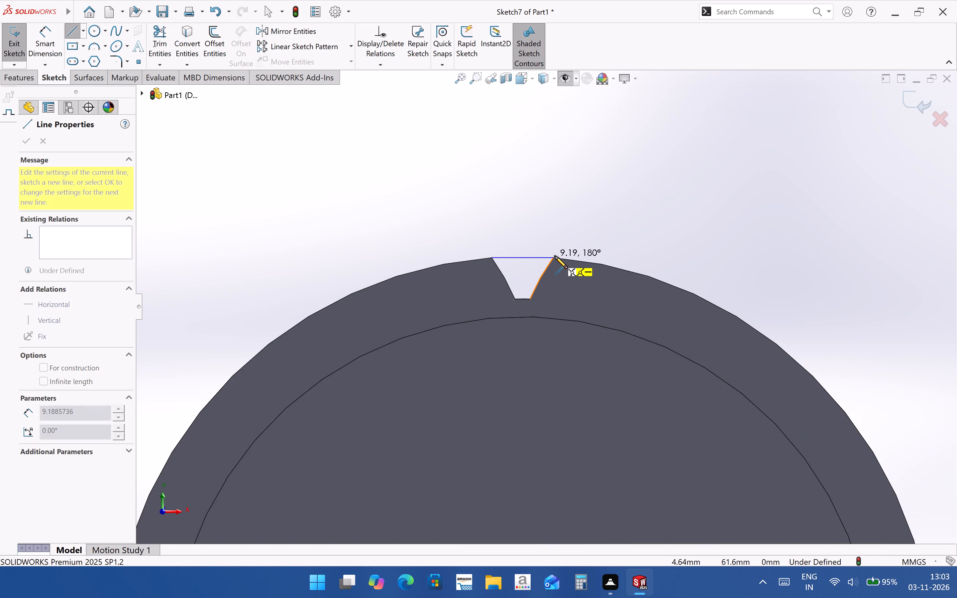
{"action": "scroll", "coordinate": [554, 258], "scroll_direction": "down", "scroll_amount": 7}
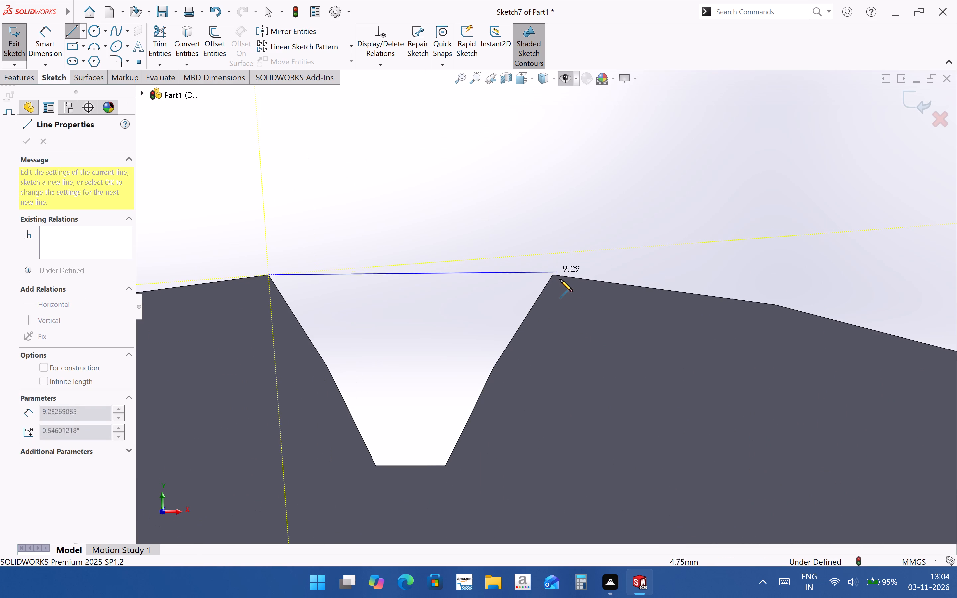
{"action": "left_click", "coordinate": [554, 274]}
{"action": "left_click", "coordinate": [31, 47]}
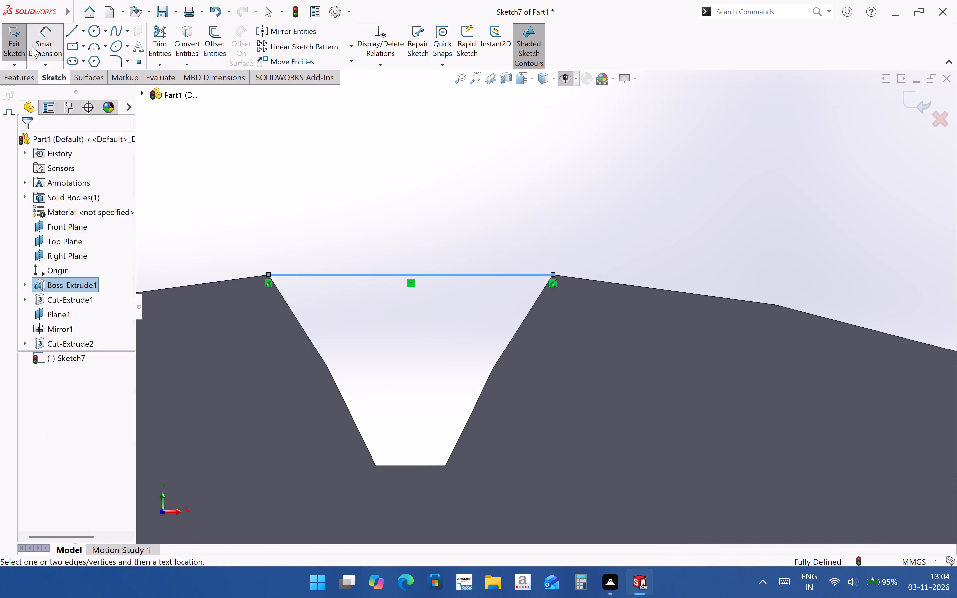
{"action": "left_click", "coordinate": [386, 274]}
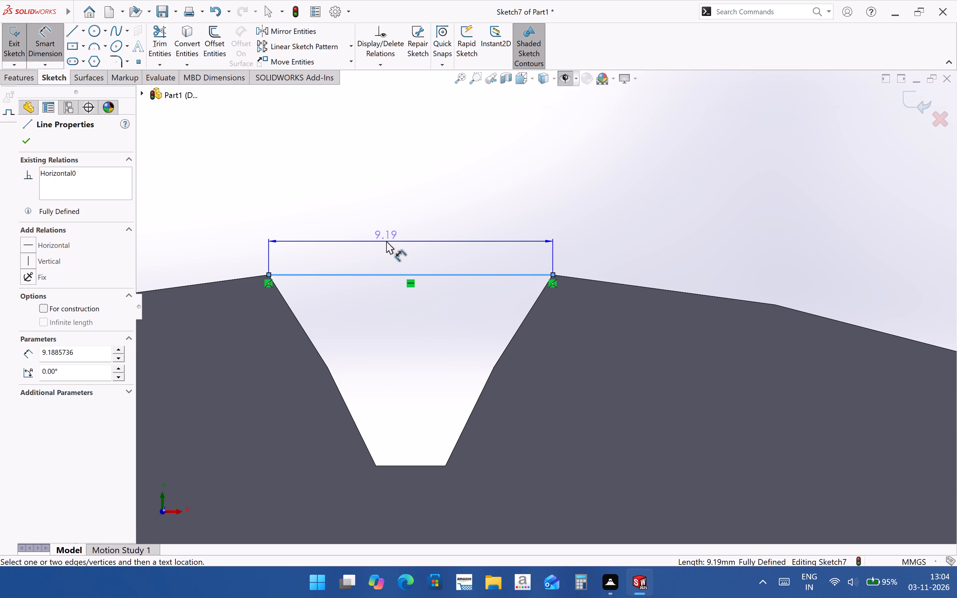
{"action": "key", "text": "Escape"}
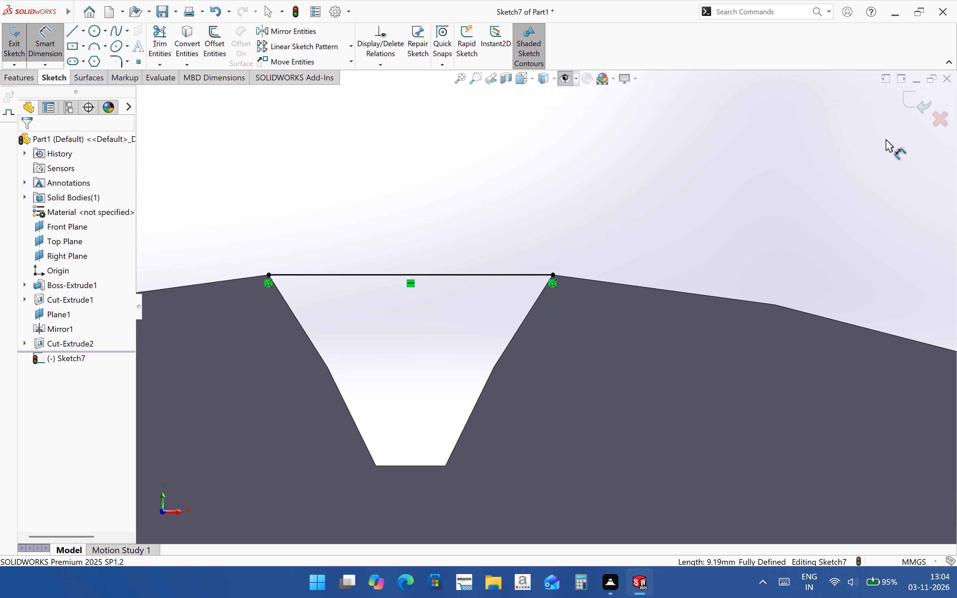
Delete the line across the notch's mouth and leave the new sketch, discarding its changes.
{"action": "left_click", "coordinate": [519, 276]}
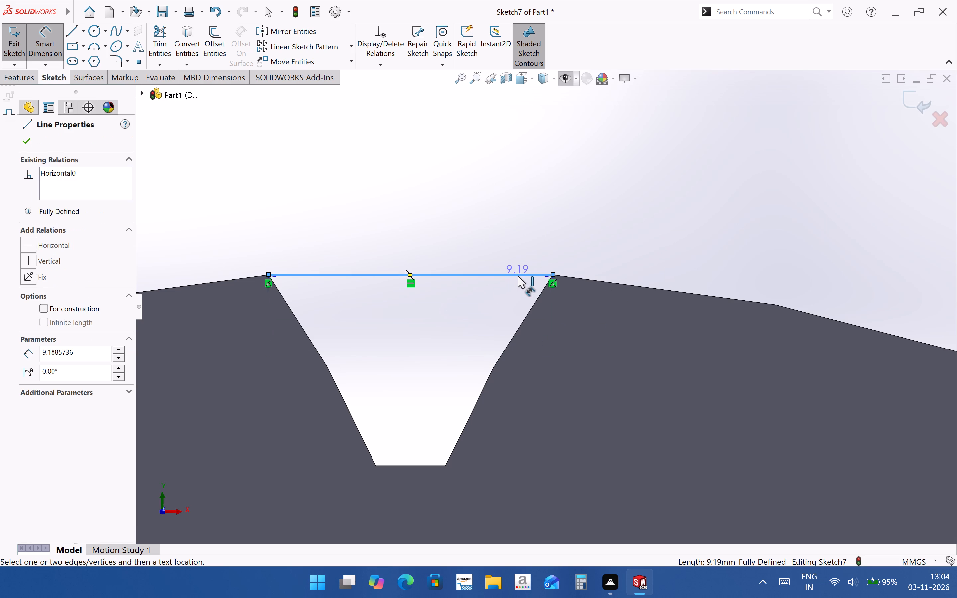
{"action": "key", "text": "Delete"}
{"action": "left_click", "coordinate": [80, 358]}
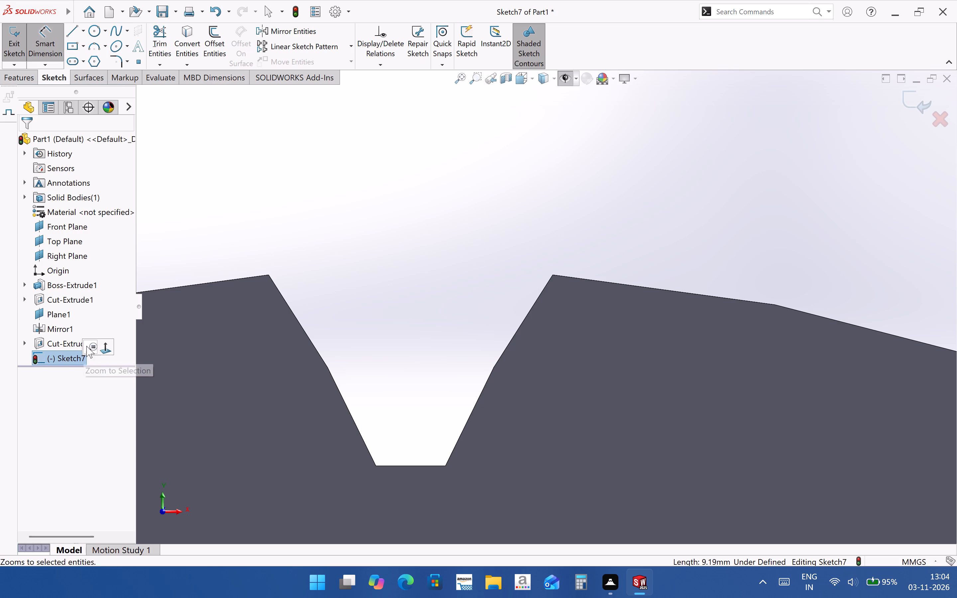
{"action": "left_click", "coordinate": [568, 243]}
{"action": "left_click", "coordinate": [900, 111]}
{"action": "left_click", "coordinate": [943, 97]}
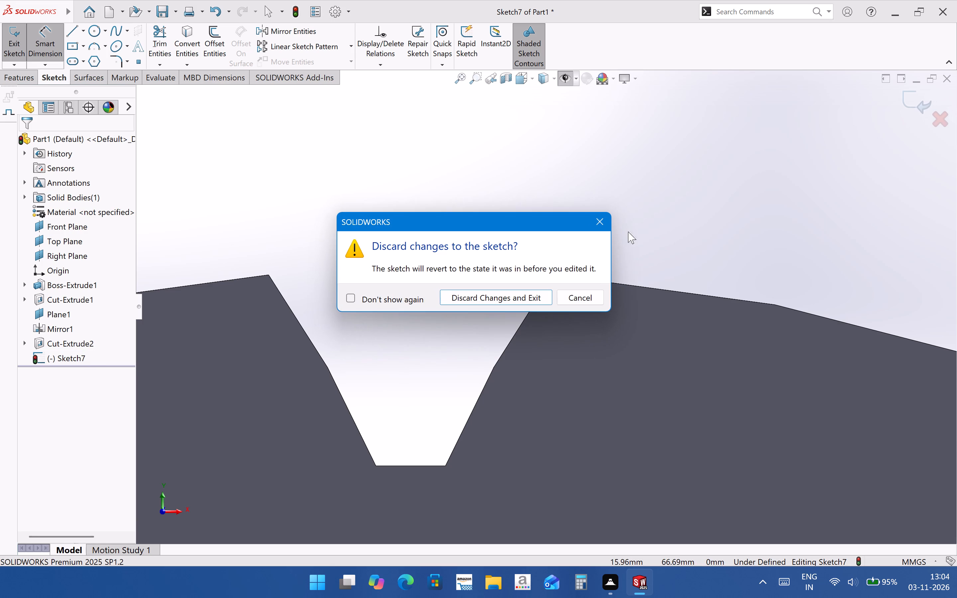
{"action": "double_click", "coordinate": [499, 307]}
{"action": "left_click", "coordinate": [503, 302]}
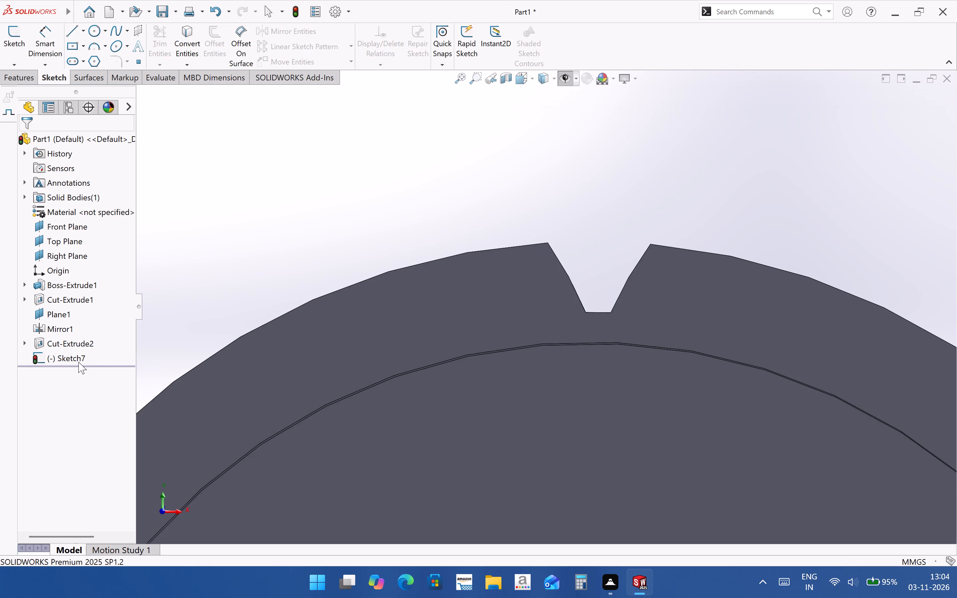
In the Cut-Extrude2 sketch, dimension one outer endpoint of the closing arc from the vertical centerline as 8.90/2 (4.45 mm) and exit the sketch.
{"action": "left_click", "coordinate": [73, 349]}
{"action": "left_click", "coordinate": [22, 346]}
{"action": "left_click", "coordinate": [83, 362]}
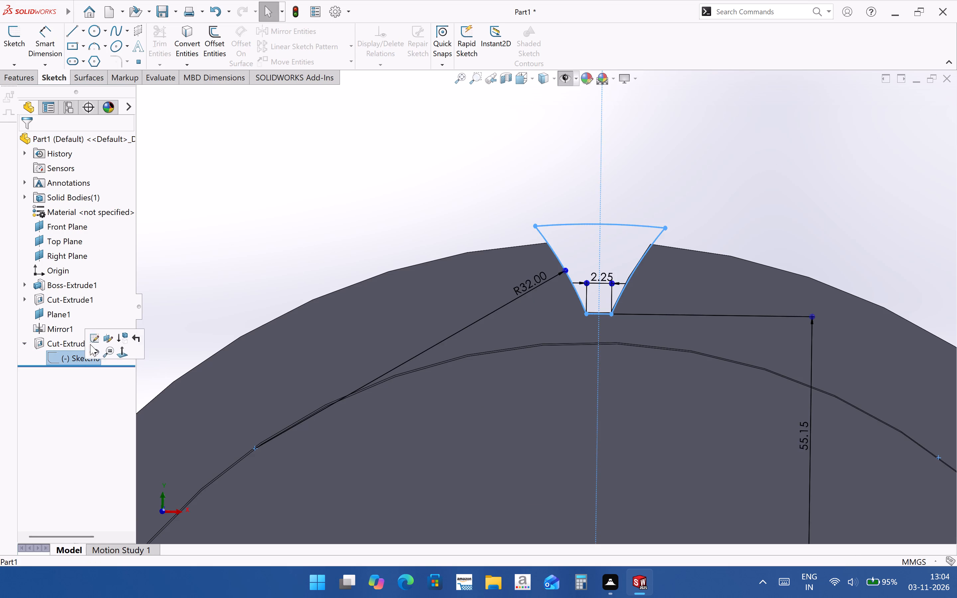
{"action": "left_click", "coordinate": [91, 338]}
{"action": "scroll", "coordinate": [521, 175], "scroll_direction": "down", "scroll_amount": 7}
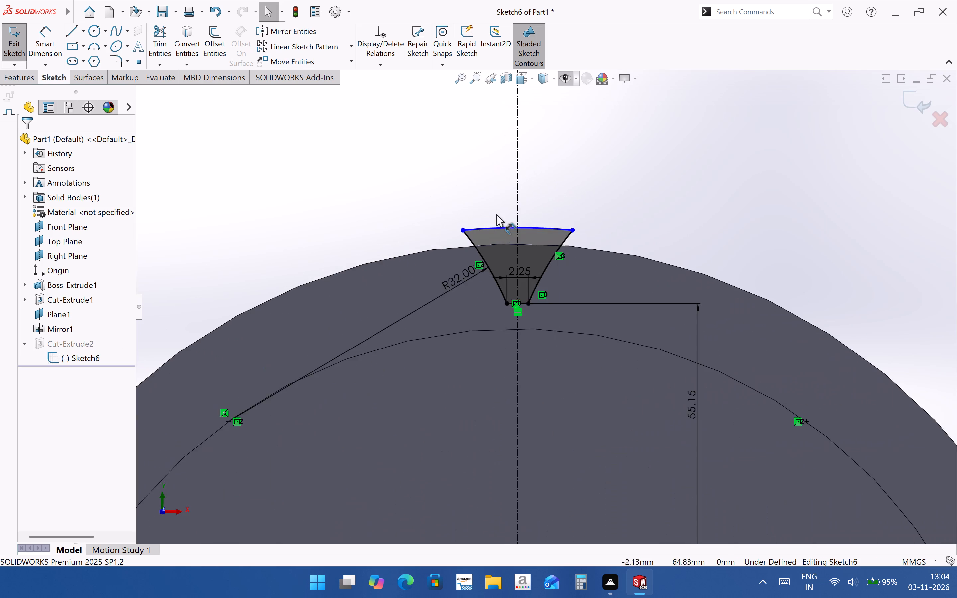
{"action": "scroll", "coordinate": [496, 214], "scroll_direction": "down", "scroll_amount": 4}
{"action": "scroll", "coordinate": [554, 249], "scroll_direction": "down", "scroll_amount": 3}
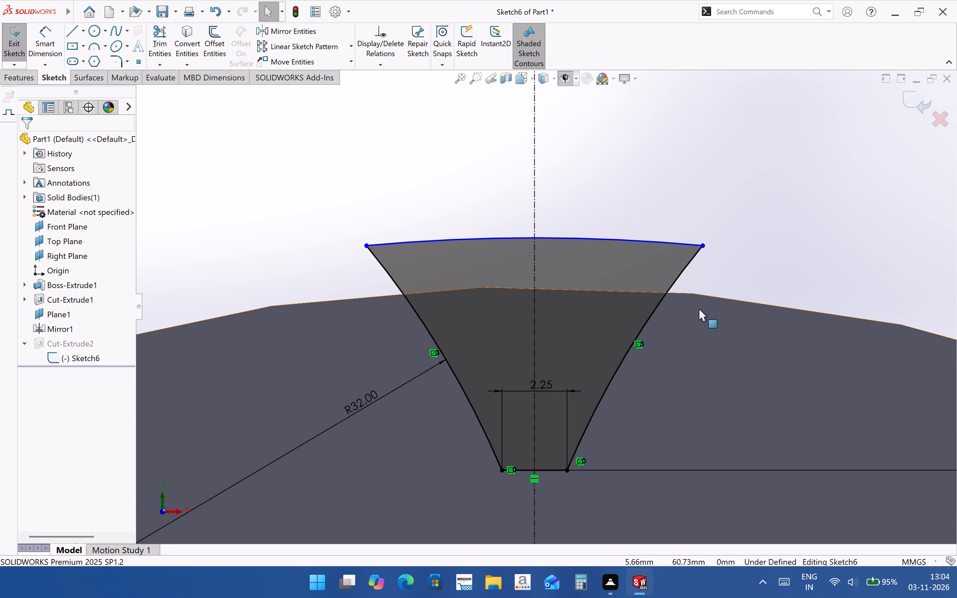
{"action": "left_click", "coordinate": [56, 47]}
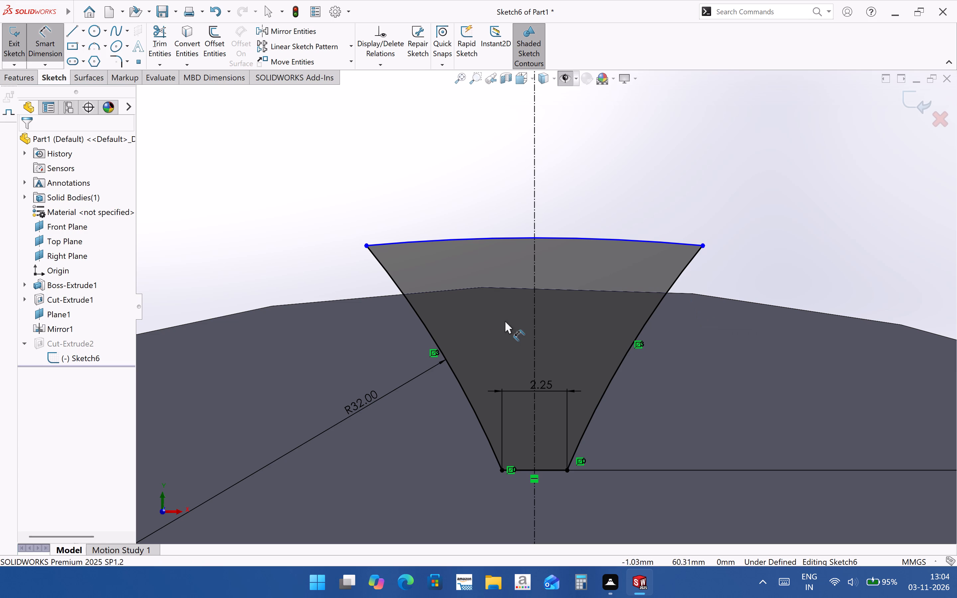
{"action": "left_click", "coordinate": [365, 247]}
{"action": "left_click", "coordinate": [534, 227]}
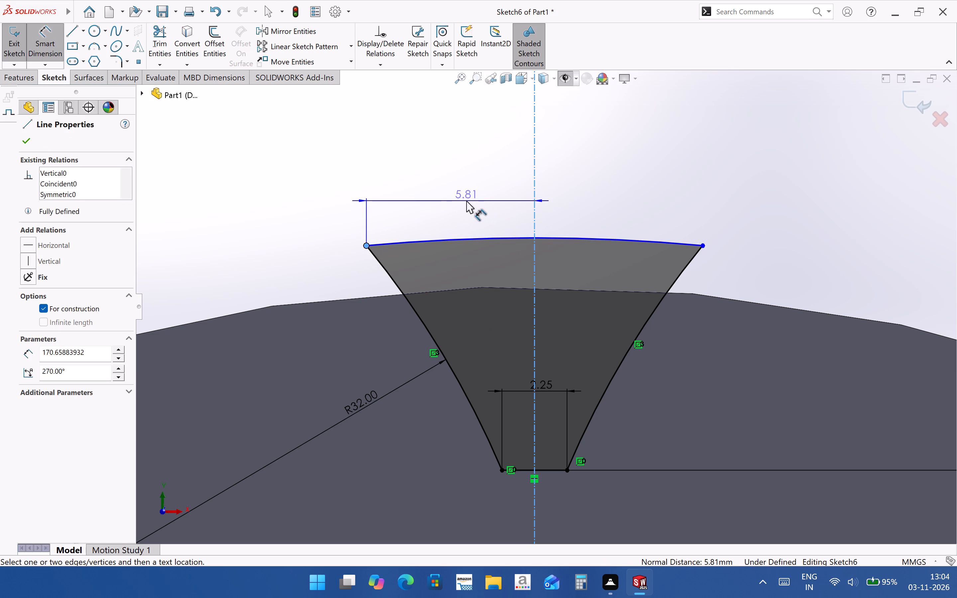
{"action": "left_click", "coordinate": [466, 201]}
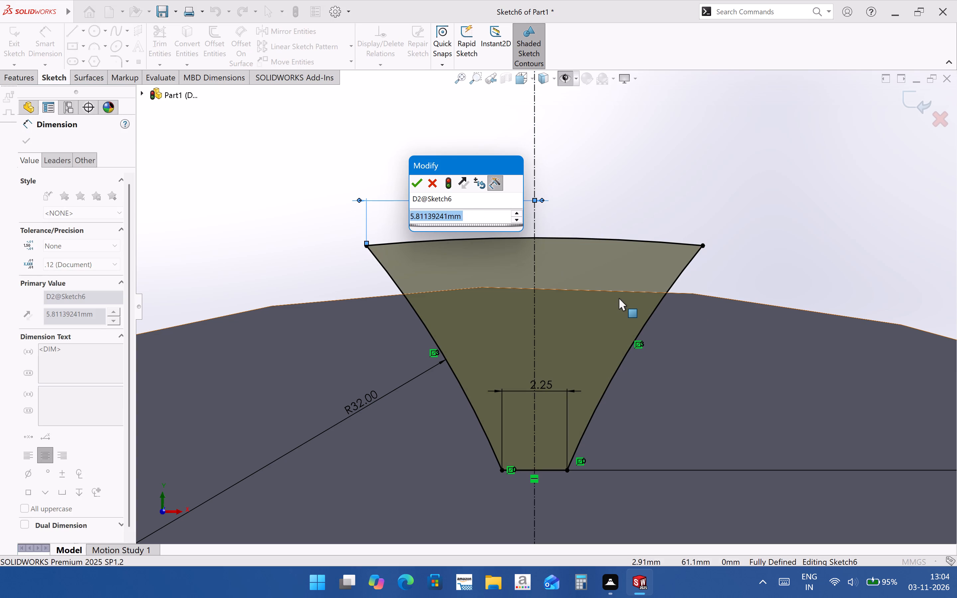
{"action": "type", "text": "8.90/"}
{"action": "key", "text": "2"}
{"action": "key", "text": "Return"}
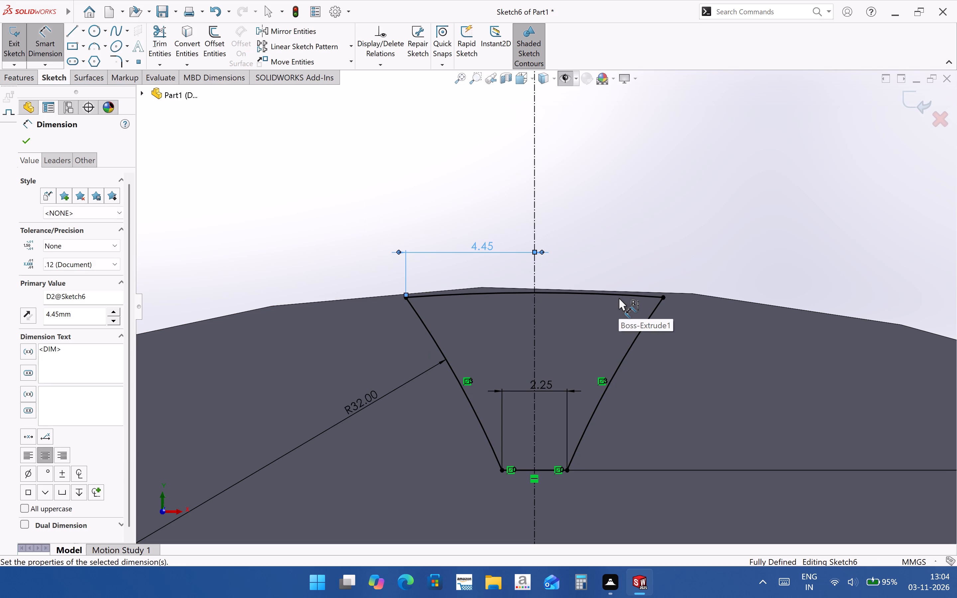
{"action": "scroll", "coordinate": [547, 260], "scroll_direction": "up", "scroll_amount": 2}
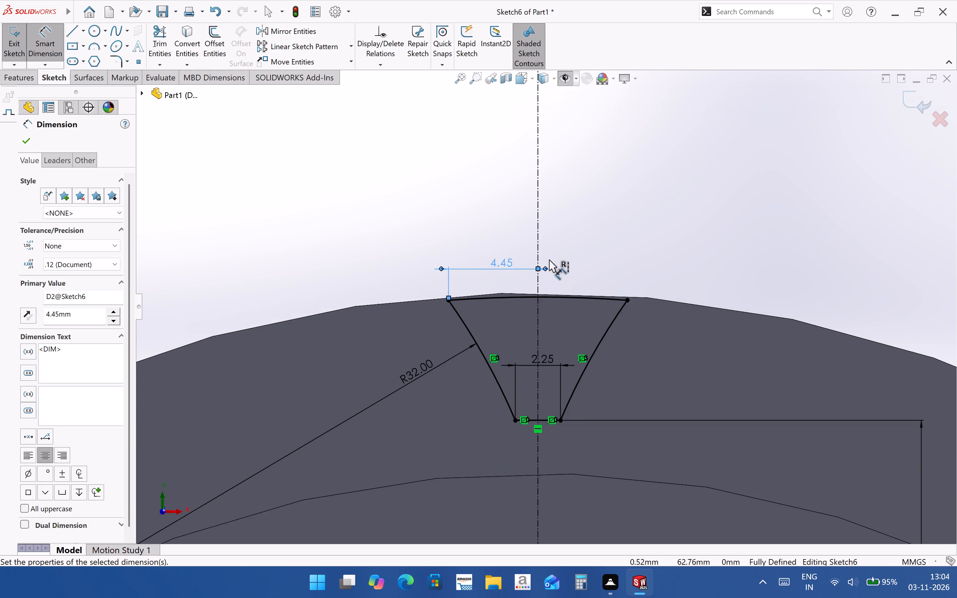
{"action": "scroll", "coordinate": [537, 301], "scroll_direction": "up", "scroll_amount": 2}
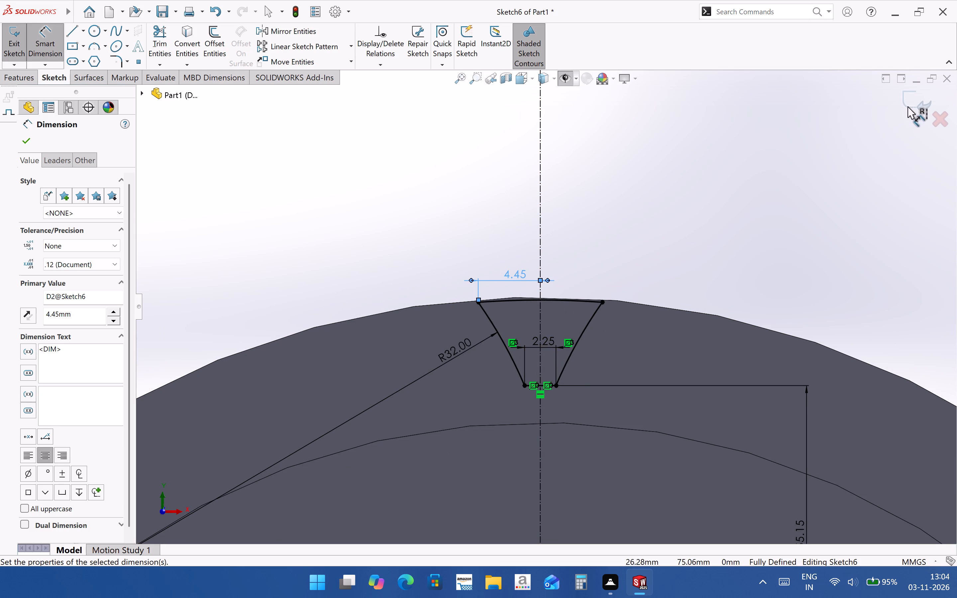
{"action": "left_click", "coordinate": [912, 101]}
Reopen the Cut-Extrude2 sketch and delete the 55.15 mm vertical dimension locating the notch's base line.
{"action": "middle_click_drag", "start_coordinate": [477, 326], "coordinate": [476, 301]}
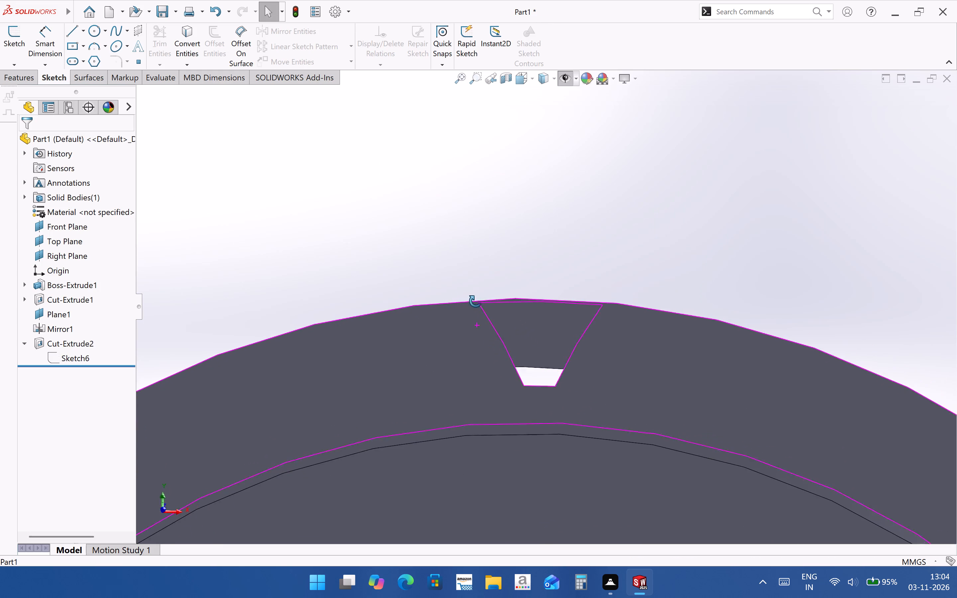
{"action": "middle_click_drag", "start_coordinate": [476, 301], "coordinate": [492, 323]}
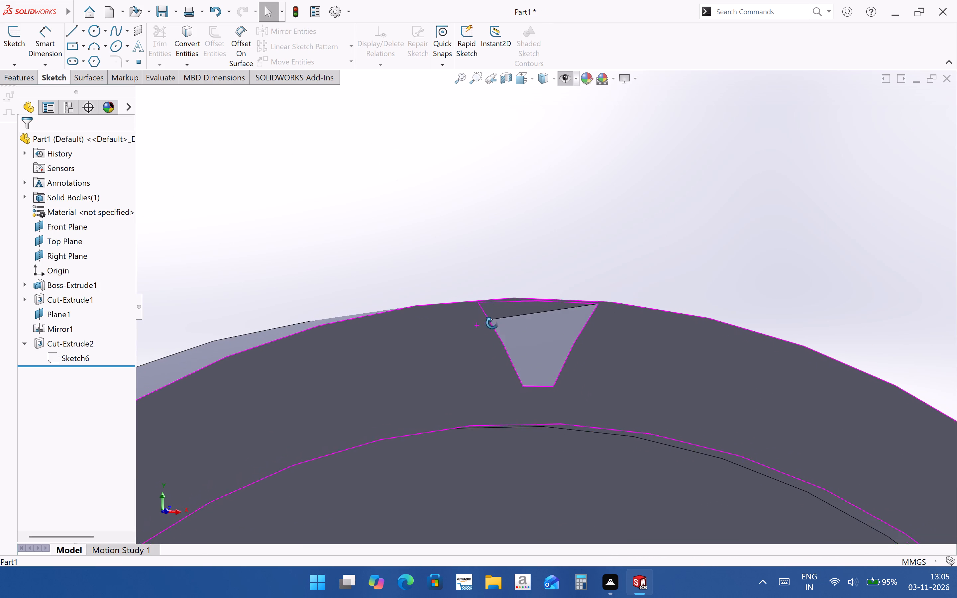
{"action": "middle_click_drag", "start_coordinate": [492, 323], "coordinate": [502, 340]}
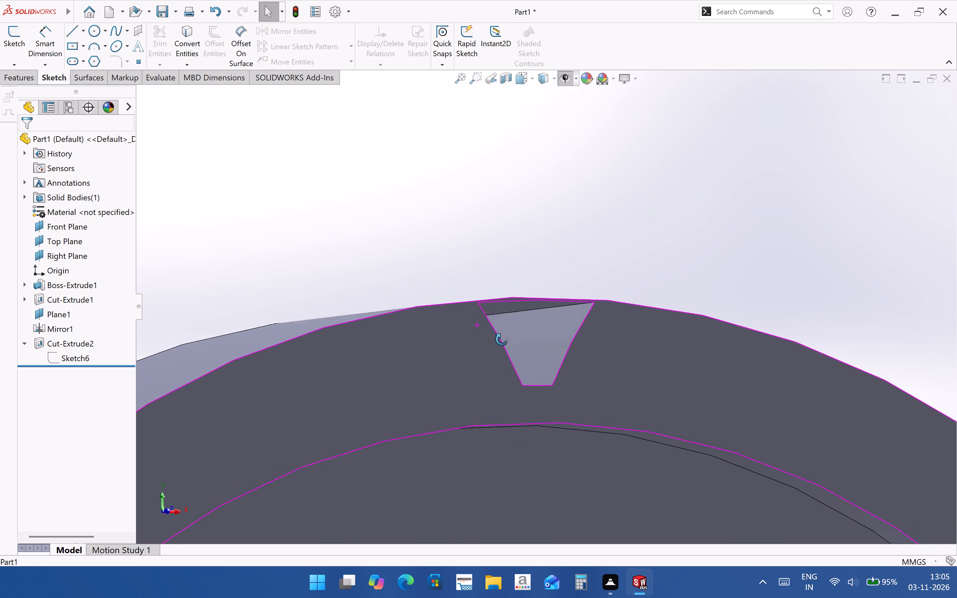
{"action": "middle_click_drag", "start_coordinate": [502, 340], "coordinate": [480, 332]}
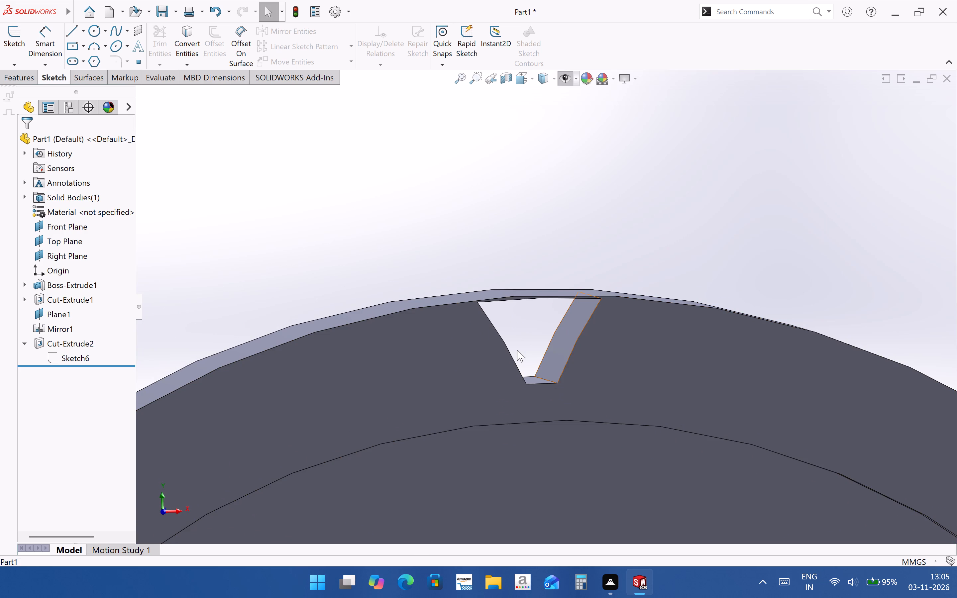
{"action": "left_click", "coordinate": [68, 353]}
{"action": "left_click", "coordinate": [79, 330]}
{"action": "scroll", "coordinate": [533, 164], "scroll_direction": "down", "scroll_amount": 2}
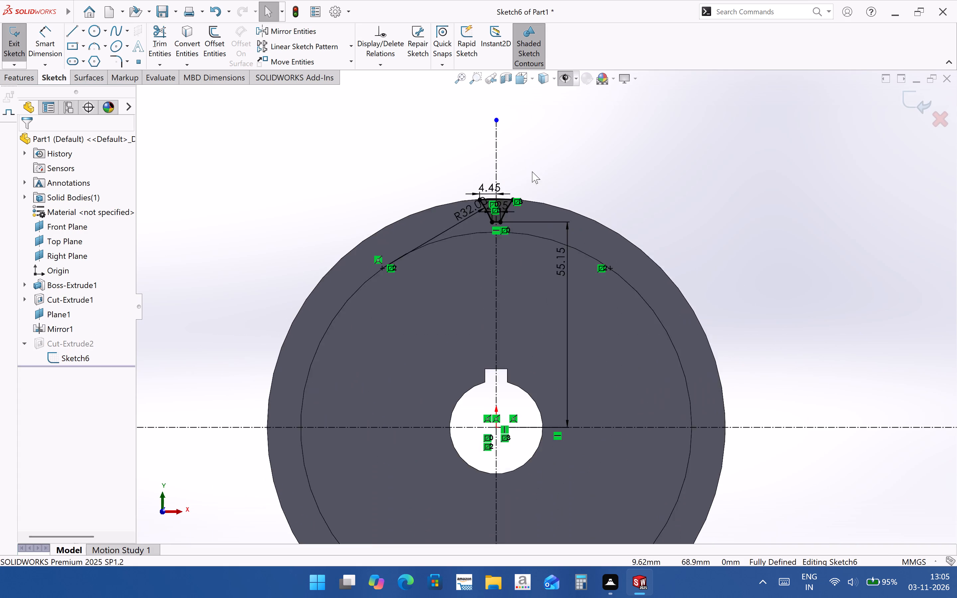
{"action": "scroll", "coordinate": [532, 171], "scroll_direction": "down", "scroll_amount": 4}
{"action": "scroll", "coordinate": [480, 218], "scroll_direction": "down", "scroll_amount": 4}
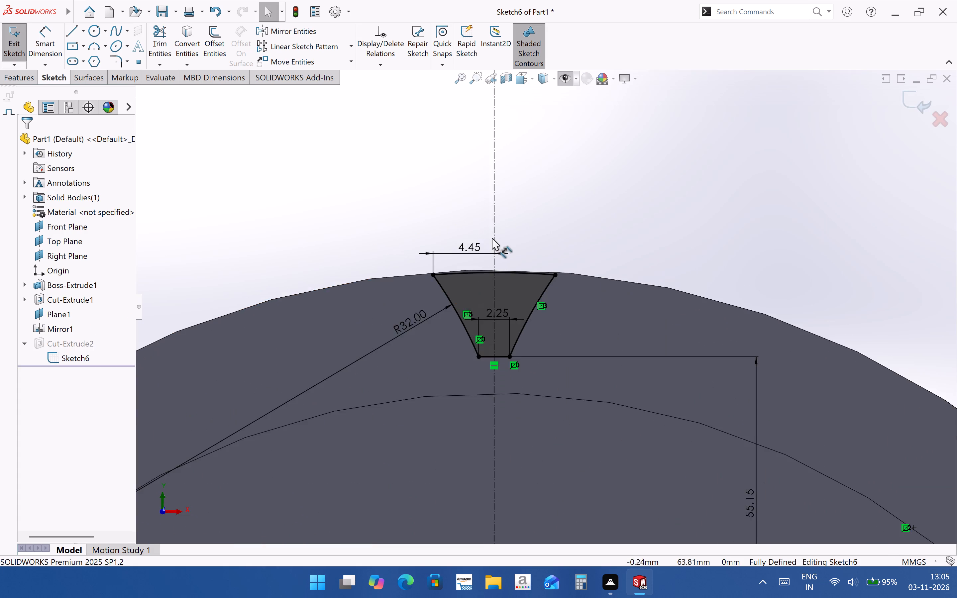
{"action": "scroll", "coordinate": [492, 238], "scroll_direction": "down", "scroll_amount": 7}
{"action": "scroll", "coordinate": [578, 302], "scroll_direction": "down", "scroll_amount": 3}
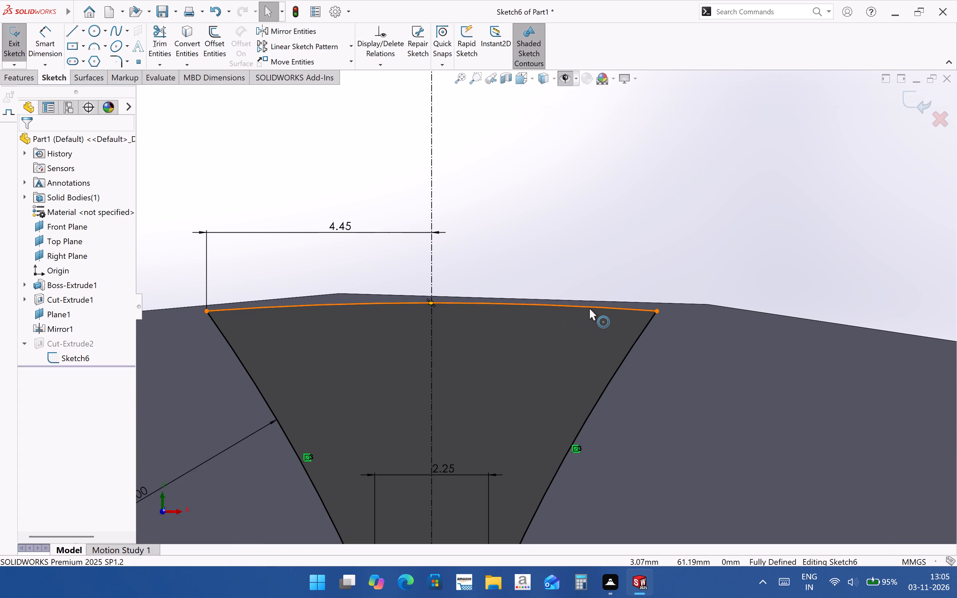
{"action": "left_click", "coordinate": [589, 308]}
{"action": "scroll", "coordinate": [564, 299], "scroll_direction": "up", "scroll_amount": 11}
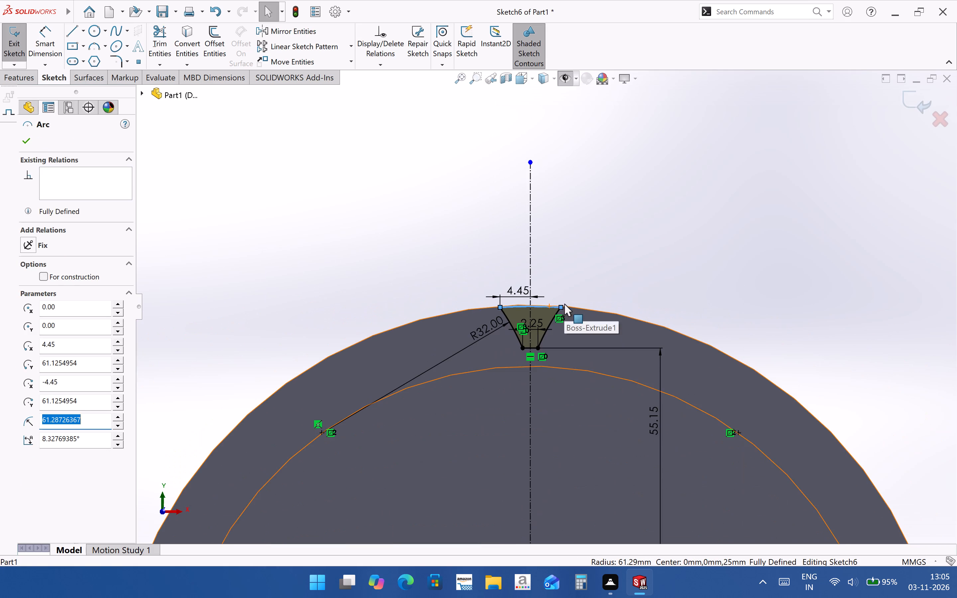
{"action": "key", "text": "Escape"}
{"action": "left_click", "coordinate": [650, 433]}
{"action": "key", "text": "Delete"}
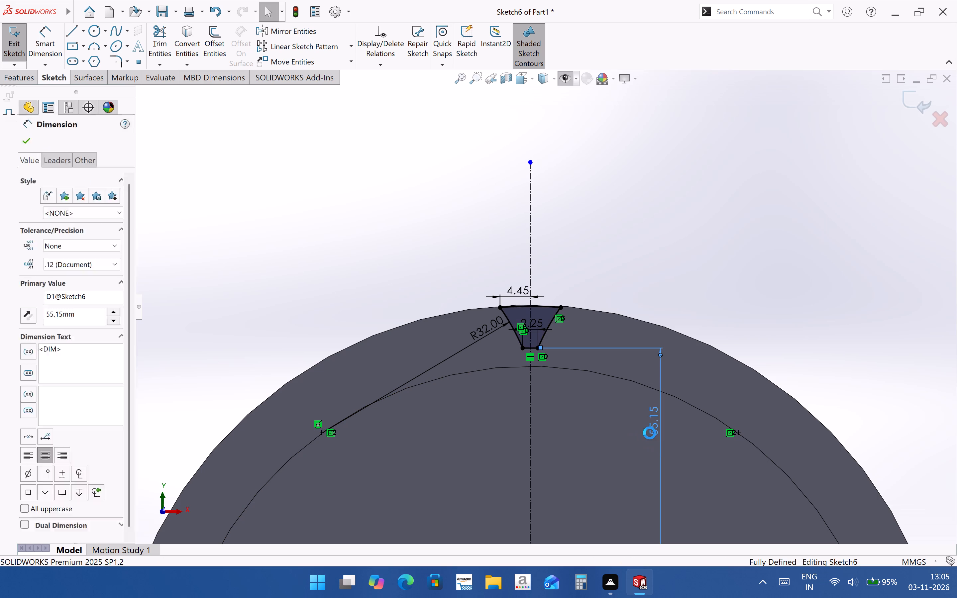
Make the notch sketch's closing arc tangent to the disc's outer circular edge.
{"action": "scroll", "coordinate": [577, 319], "scroll_direction": "down", "scroll_amount": 4}
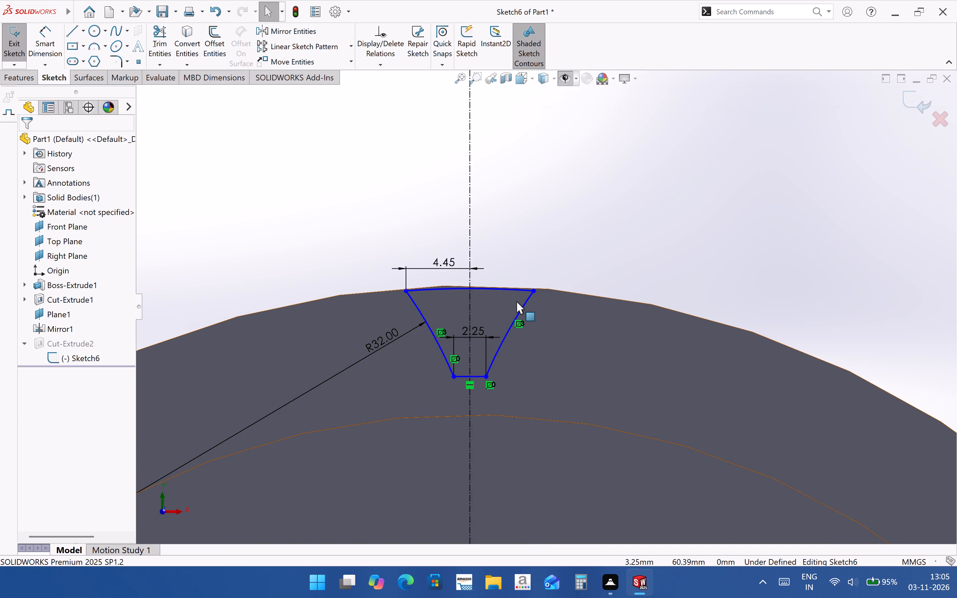
{"action": "left_click", "coordinate": [514, 290]}
{"action": "left_click", "coordinate": [552, 289], "text": "ctrl"}
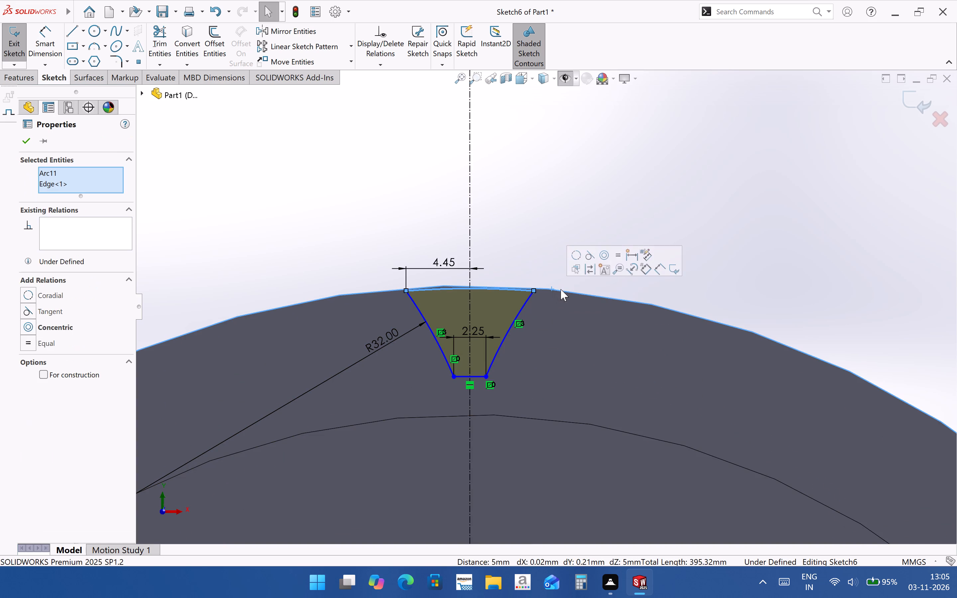
{"action": "left_click", "coordinate": [593, 257]}
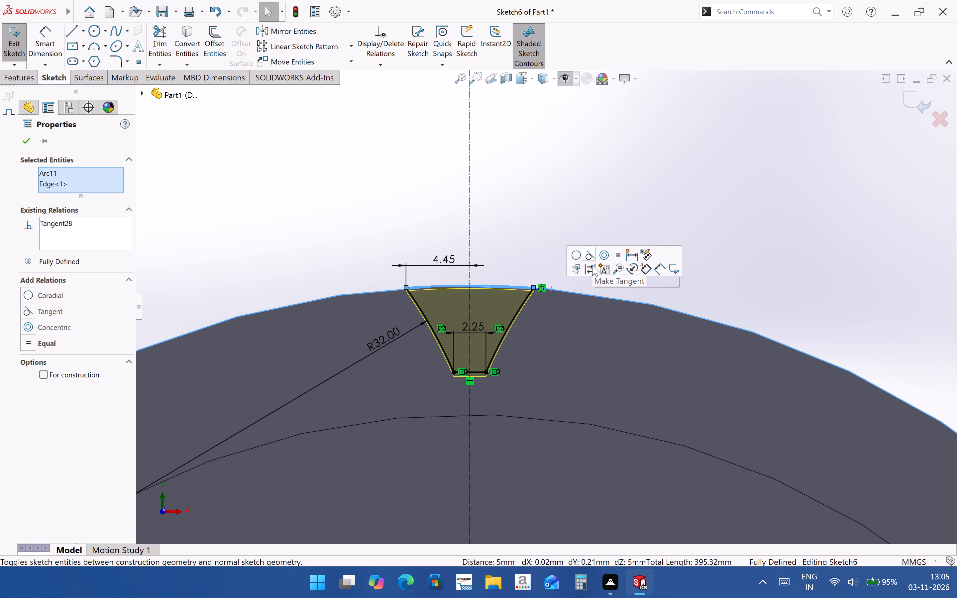
{"action": "left_click", "coordinate": [768, 149]}
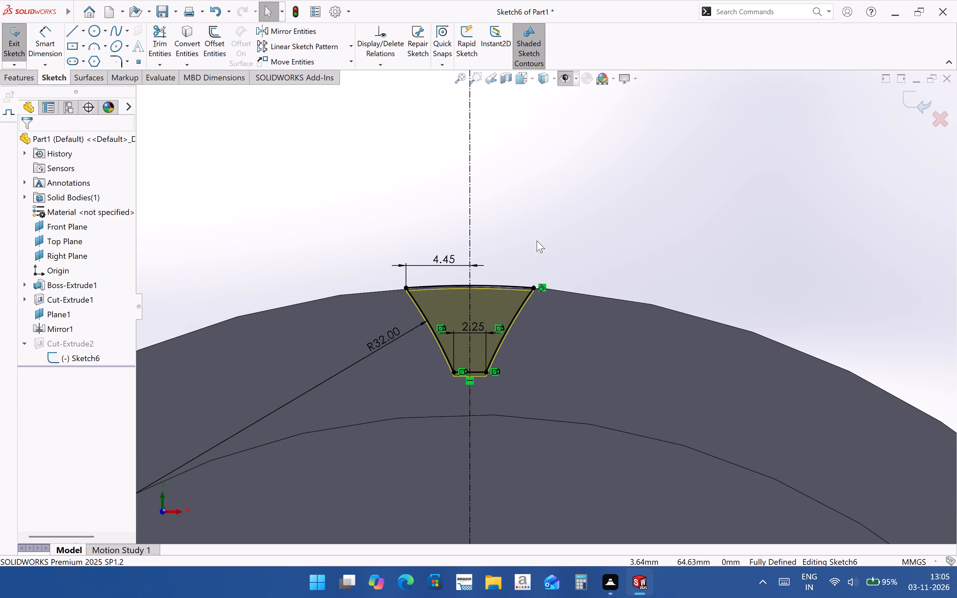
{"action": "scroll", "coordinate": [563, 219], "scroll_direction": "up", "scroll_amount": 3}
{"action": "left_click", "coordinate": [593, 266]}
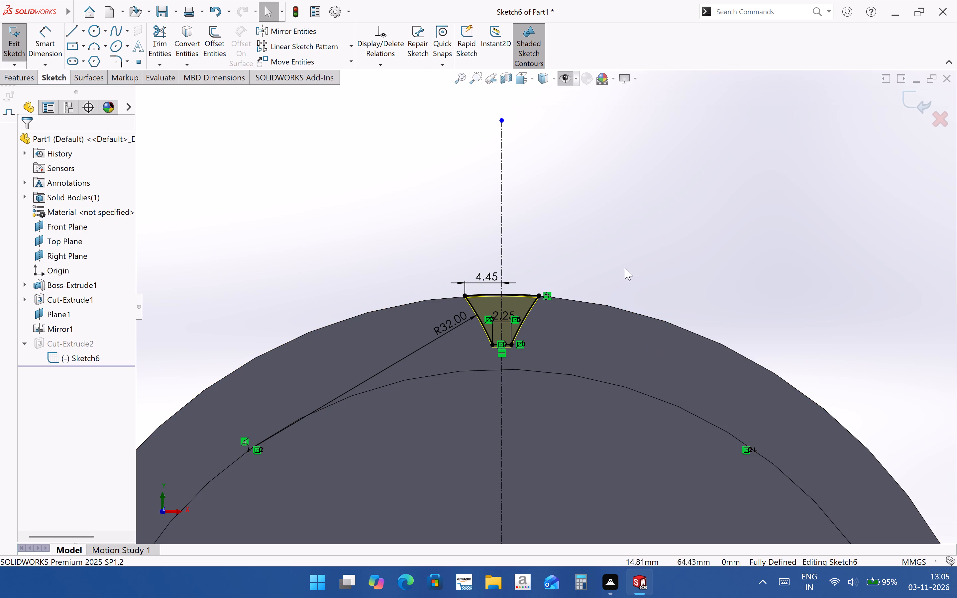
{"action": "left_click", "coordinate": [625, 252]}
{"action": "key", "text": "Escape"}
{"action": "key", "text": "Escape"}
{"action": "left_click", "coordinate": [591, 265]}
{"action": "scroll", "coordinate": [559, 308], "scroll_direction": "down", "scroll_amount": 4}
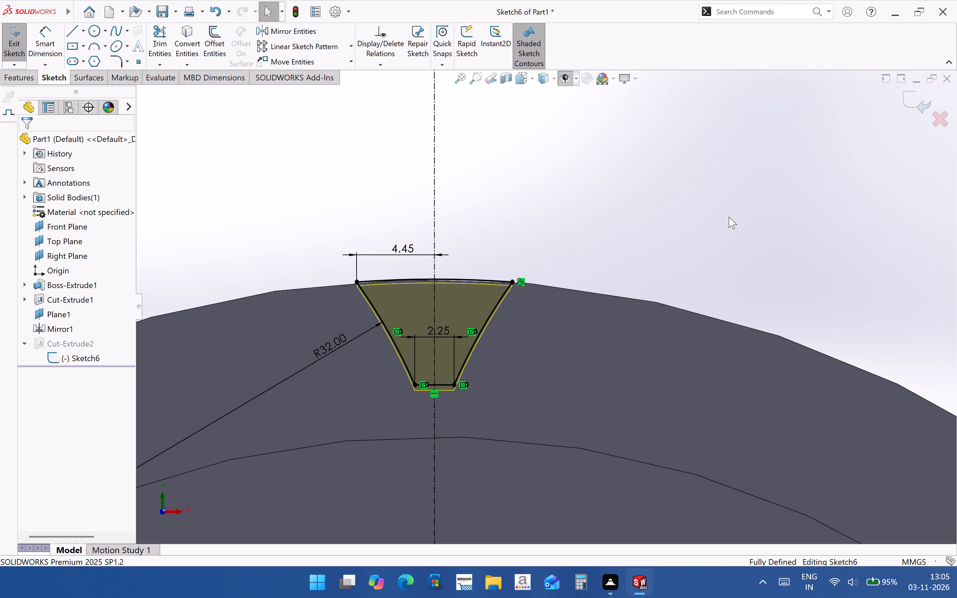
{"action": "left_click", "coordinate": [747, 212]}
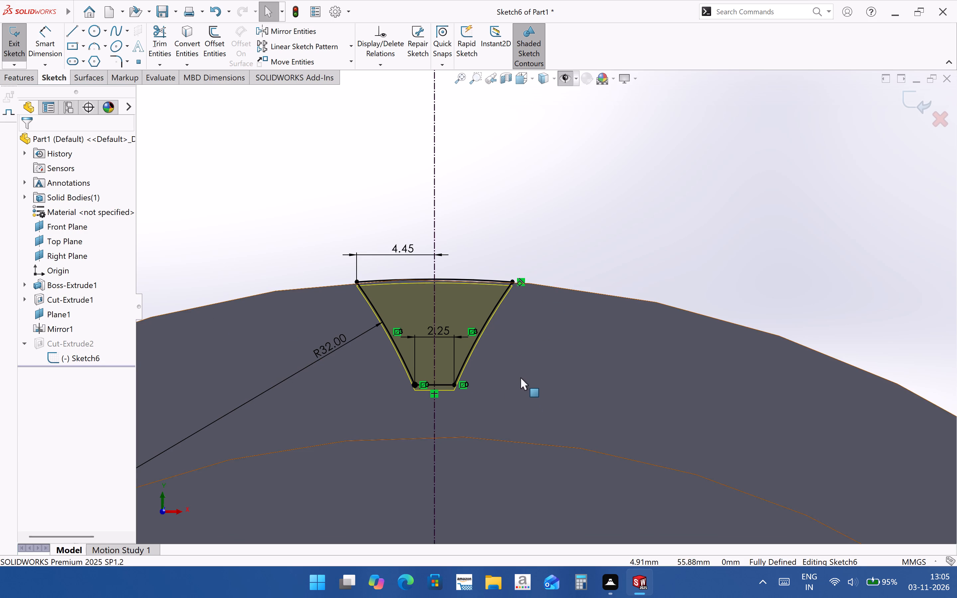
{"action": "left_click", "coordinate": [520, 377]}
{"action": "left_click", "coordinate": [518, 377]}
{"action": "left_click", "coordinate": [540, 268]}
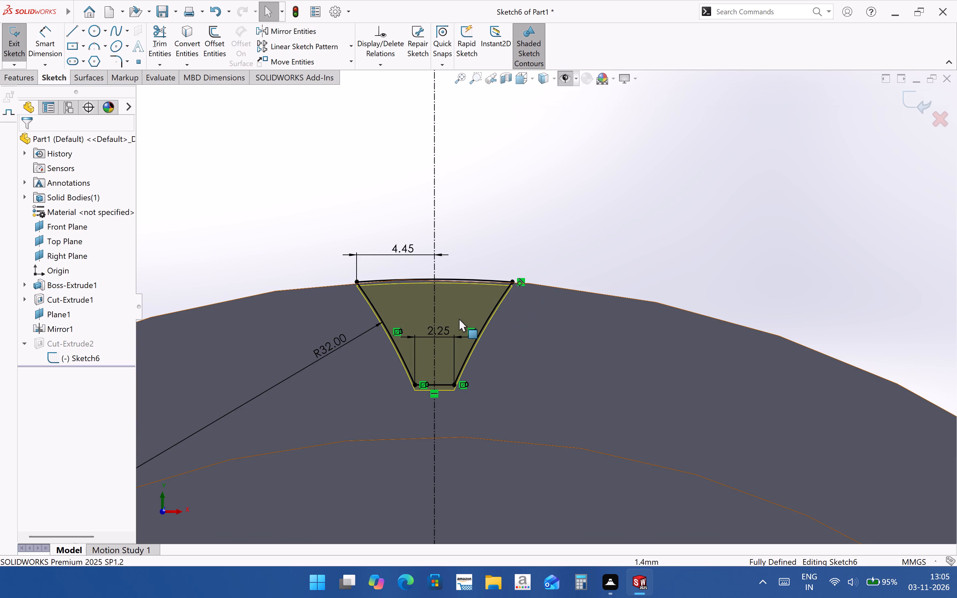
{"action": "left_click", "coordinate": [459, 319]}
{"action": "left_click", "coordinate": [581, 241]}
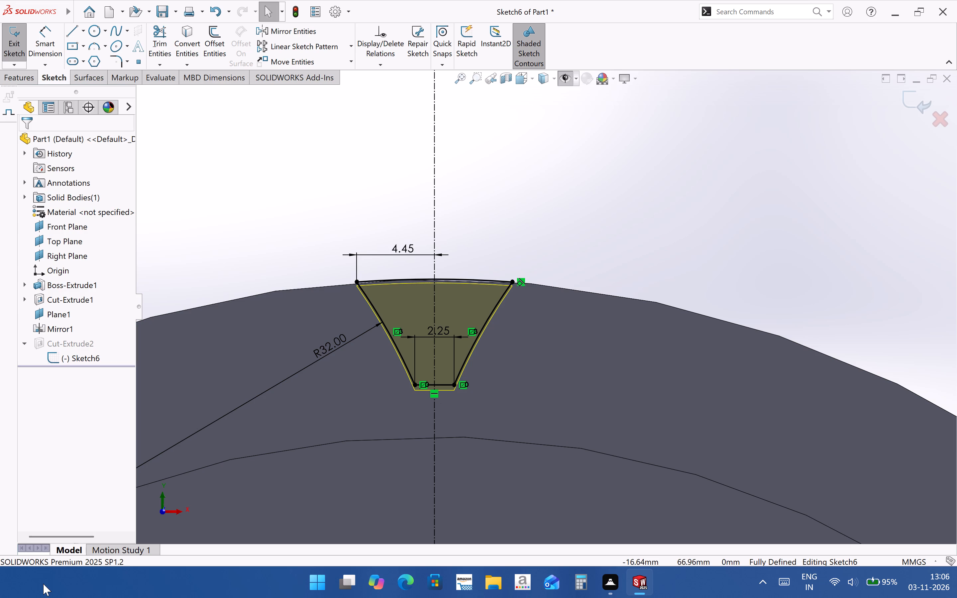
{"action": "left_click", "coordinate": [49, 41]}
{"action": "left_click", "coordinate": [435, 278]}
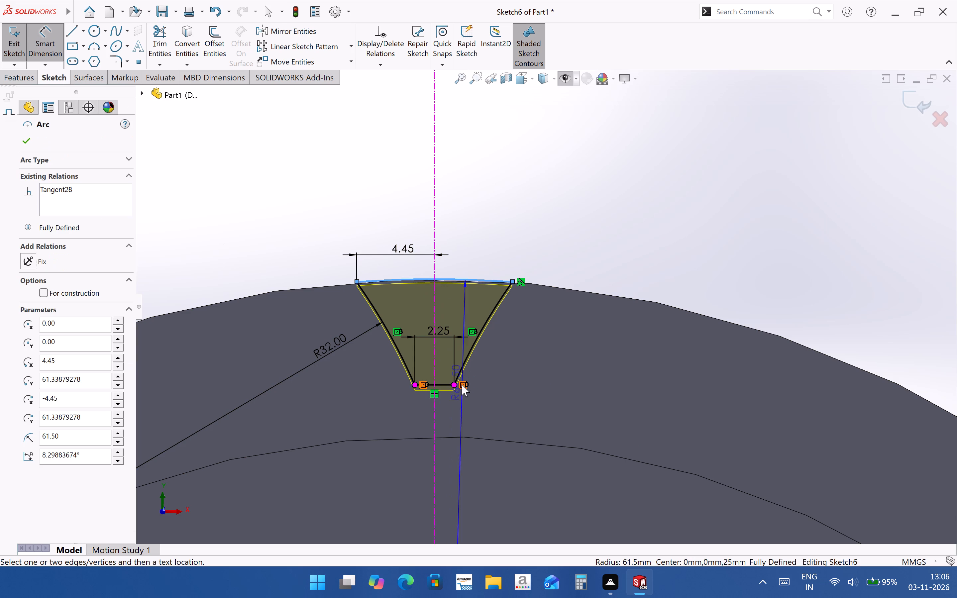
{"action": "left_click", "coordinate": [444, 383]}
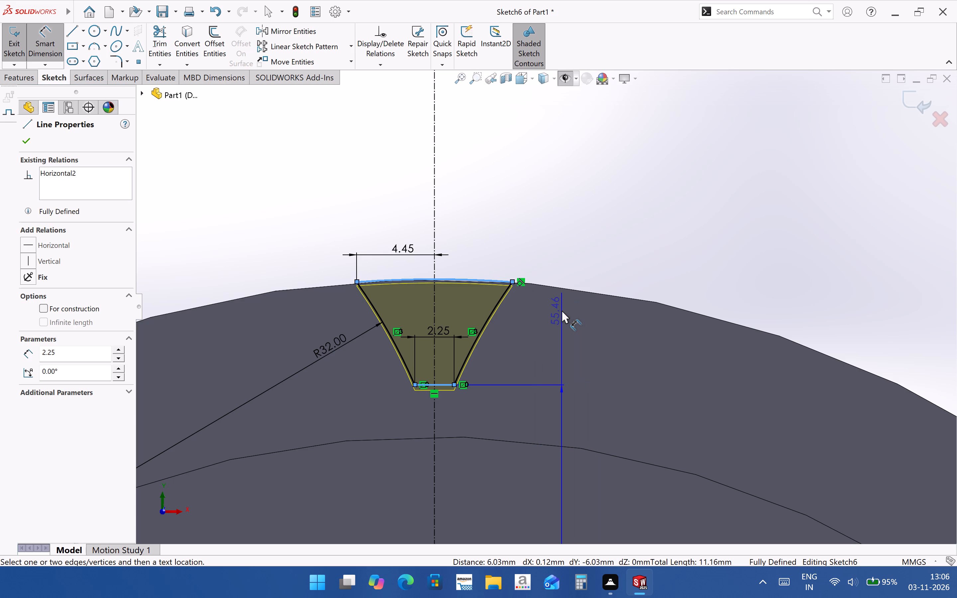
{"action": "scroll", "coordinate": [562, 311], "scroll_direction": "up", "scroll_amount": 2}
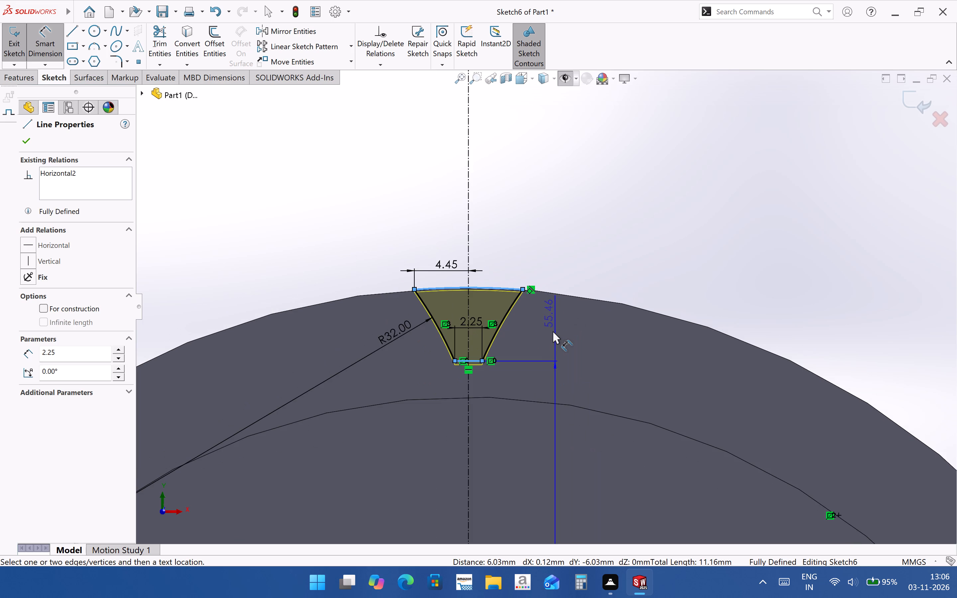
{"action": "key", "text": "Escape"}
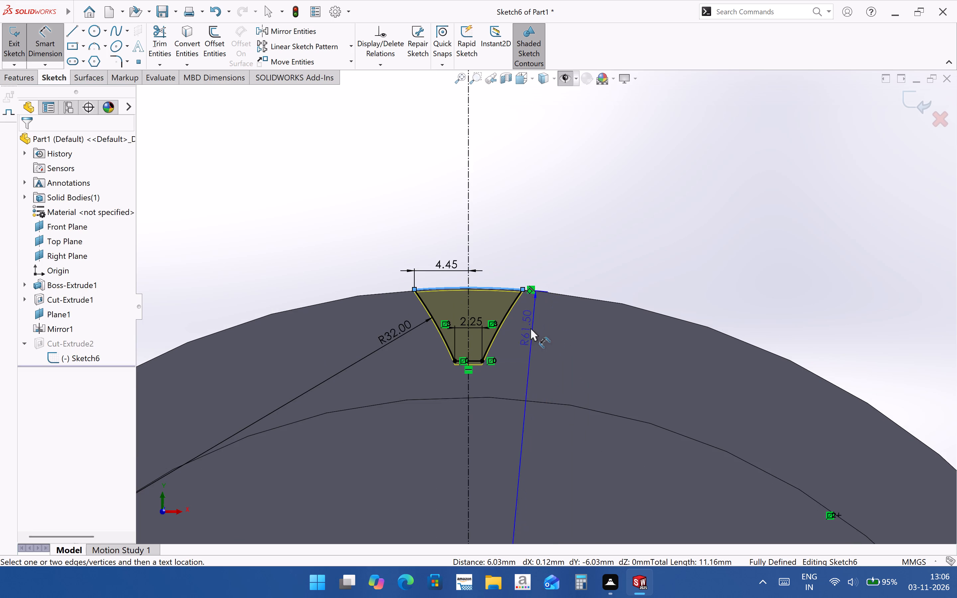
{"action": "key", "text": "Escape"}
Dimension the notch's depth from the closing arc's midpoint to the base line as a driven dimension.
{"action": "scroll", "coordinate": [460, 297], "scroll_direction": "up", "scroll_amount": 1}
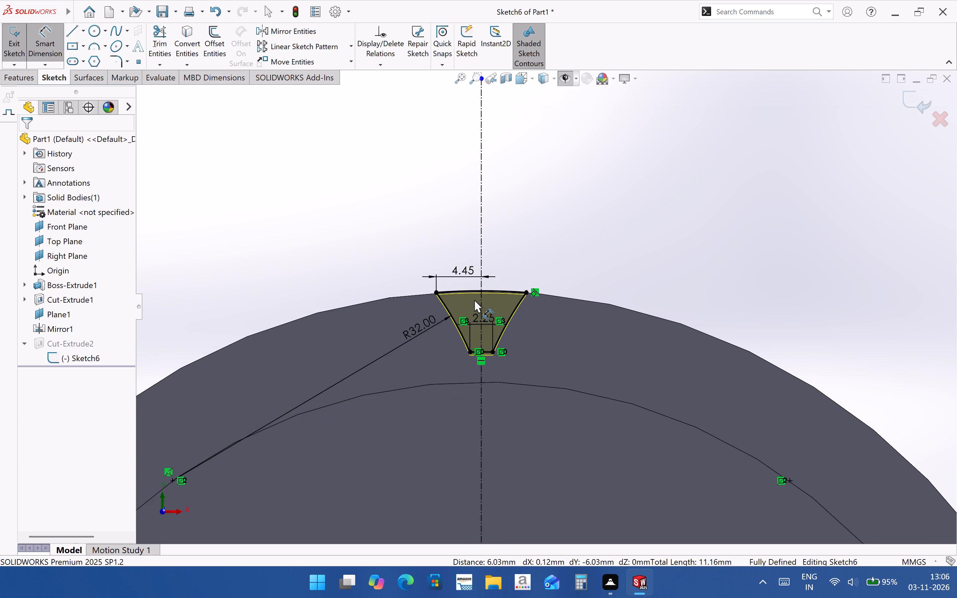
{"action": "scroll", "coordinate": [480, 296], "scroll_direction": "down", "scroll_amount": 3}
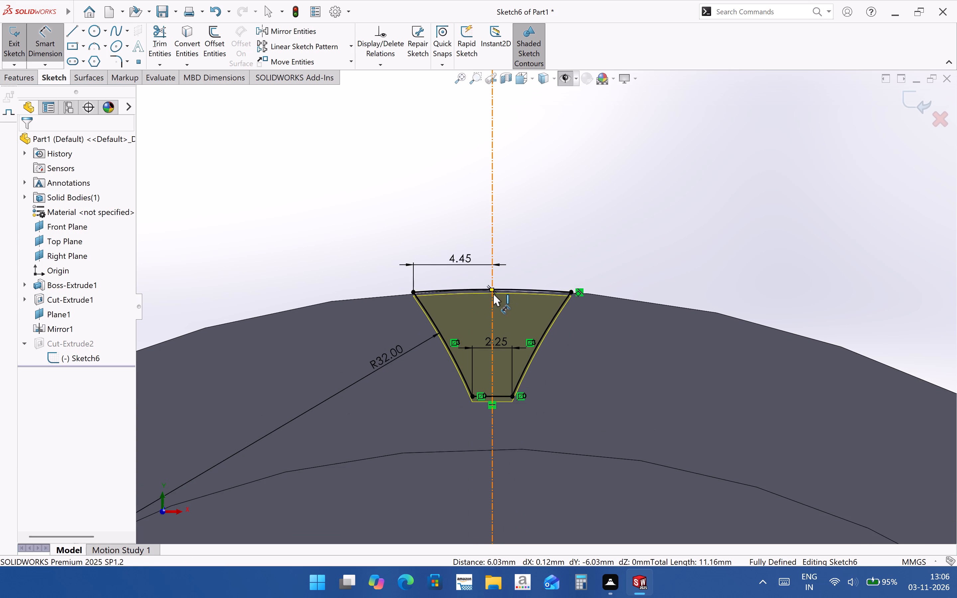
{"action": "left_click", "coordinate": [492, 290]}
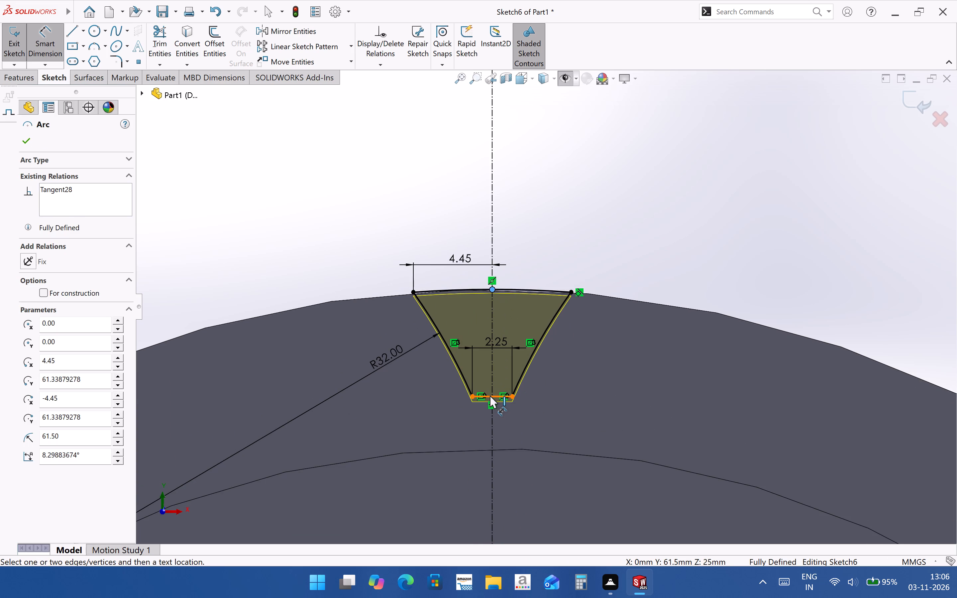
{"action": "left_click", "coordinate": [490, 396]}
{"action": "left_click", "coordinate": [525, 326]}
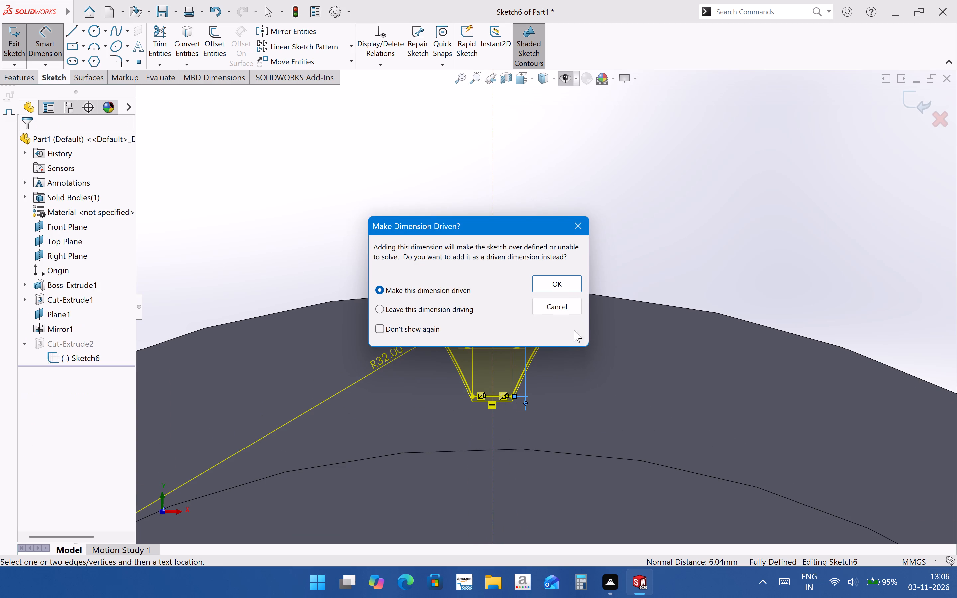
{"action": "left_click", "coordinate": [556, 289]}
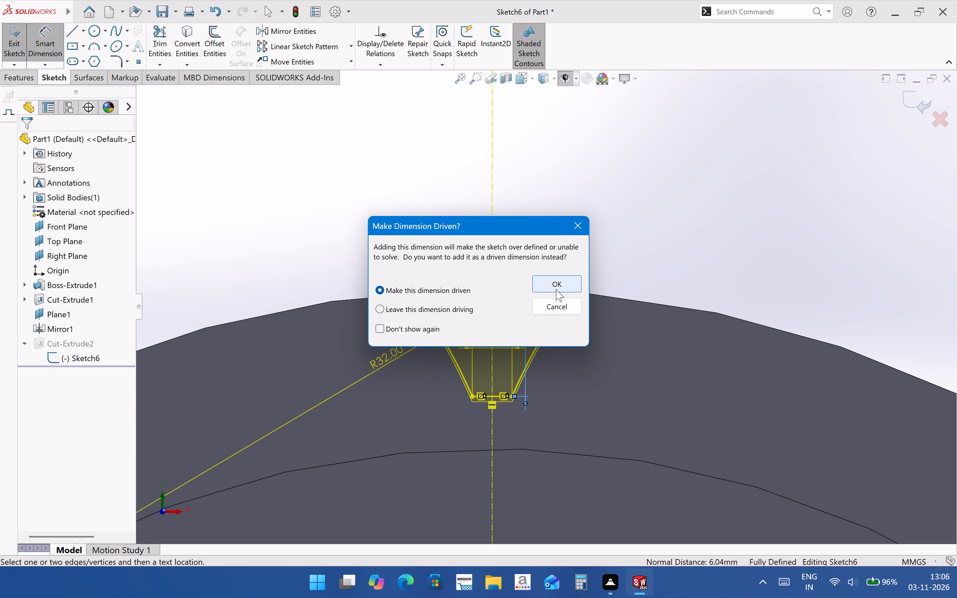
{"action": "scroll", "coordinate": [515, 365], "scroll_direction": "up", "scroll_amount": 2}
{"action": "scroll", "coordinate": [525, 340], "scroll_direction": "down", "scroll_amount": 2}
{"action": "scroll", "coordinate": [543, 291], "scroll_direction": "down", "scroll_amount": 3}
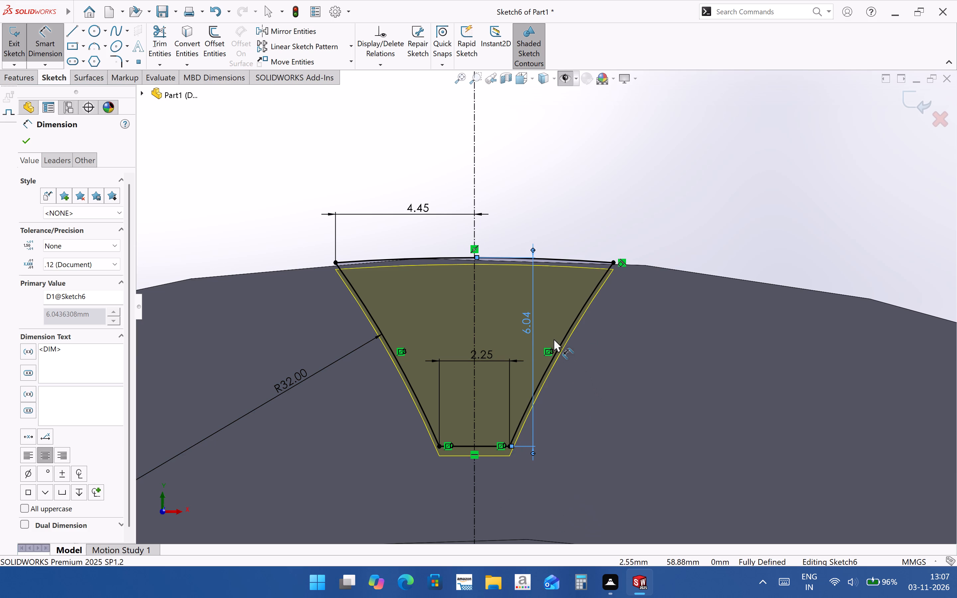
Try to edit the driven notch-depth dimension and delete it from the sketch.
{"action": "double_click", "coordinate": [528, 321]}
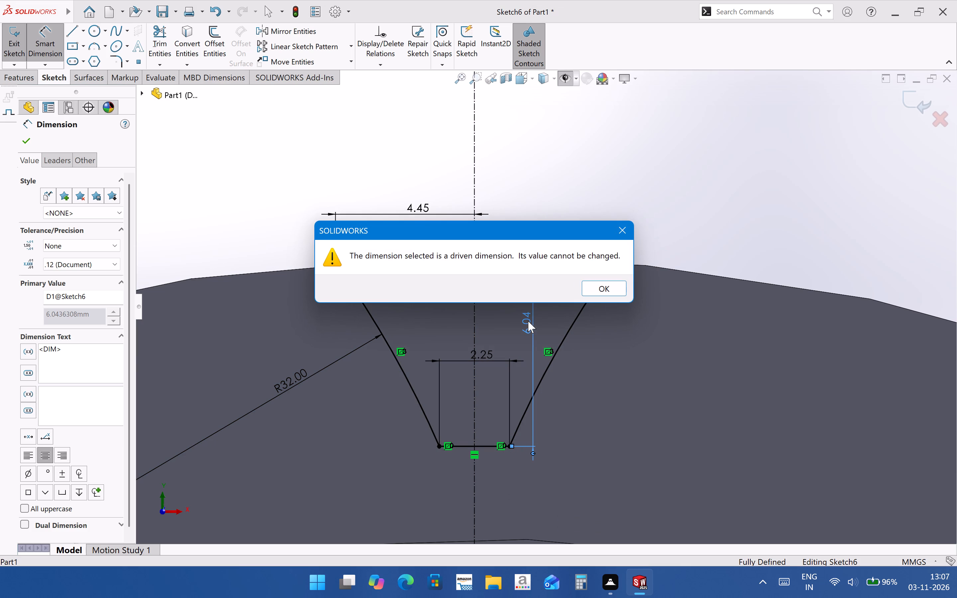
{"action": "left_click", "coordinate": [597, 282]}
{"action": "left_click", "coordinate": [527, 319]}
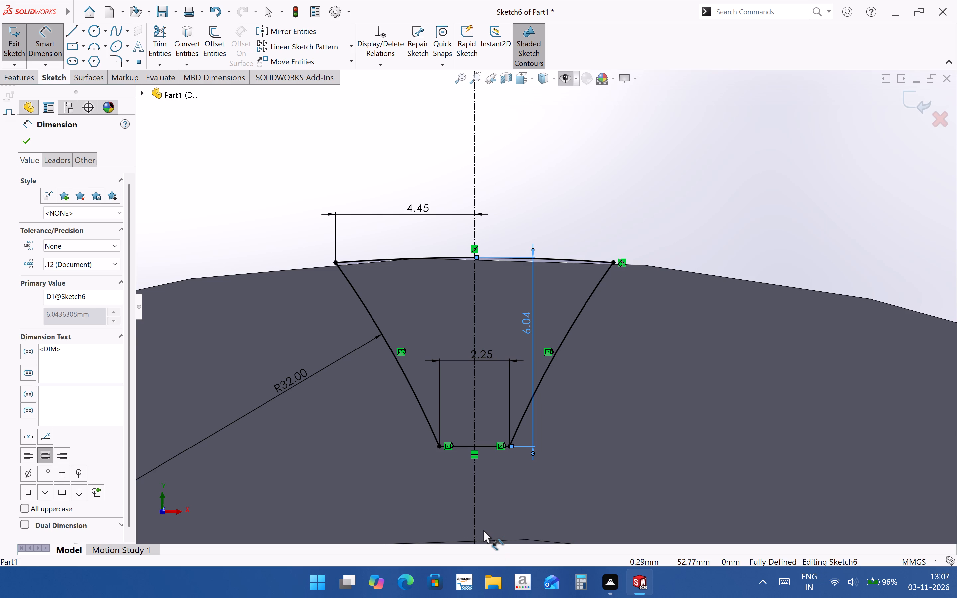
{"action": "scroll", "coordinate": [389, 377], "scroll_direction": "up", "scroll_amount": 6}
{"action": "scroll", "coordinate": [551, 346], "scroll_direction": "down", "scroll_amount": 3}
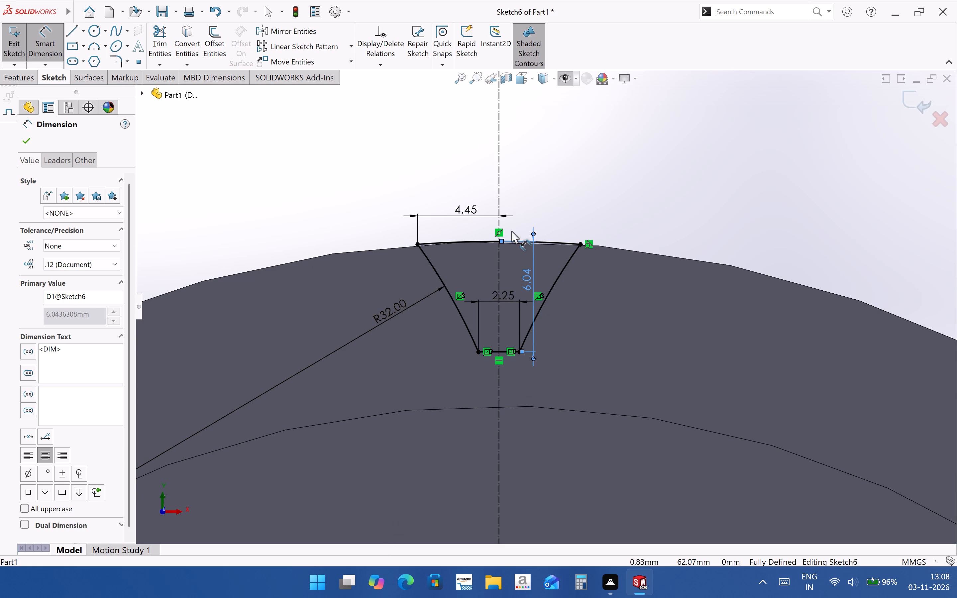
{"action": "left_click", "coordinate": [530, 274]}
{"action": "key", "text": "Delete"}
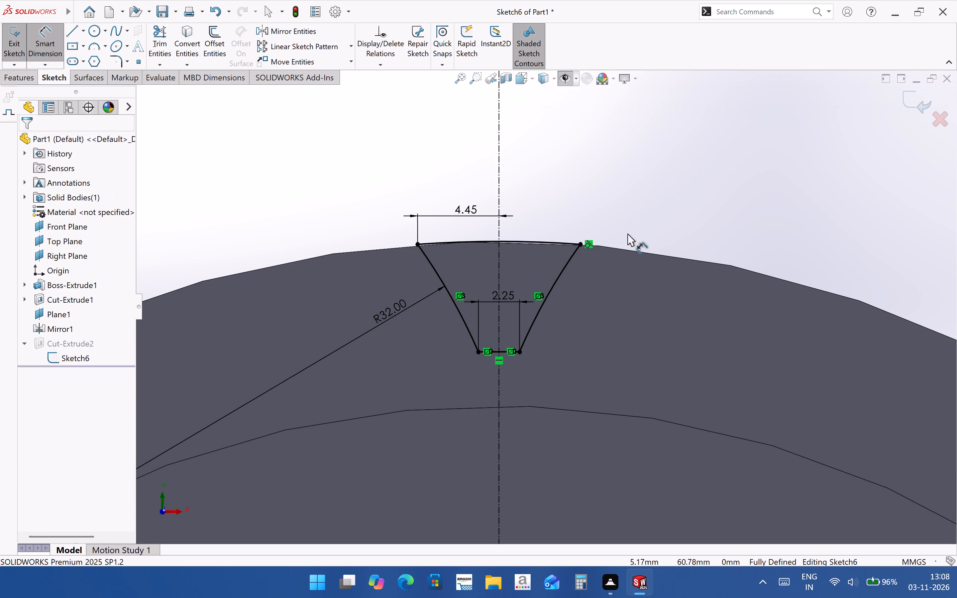
Exit the notch sketch to rebuild the cut with its mouth open through the disc's rim.
{"action": "left_click", "coordinate": [909, 102]}
{"action": "scroll", "coordinate": [519, 322], "scroll_direction": "up", "scroll_amount": 4}
{"action": "middle_click_drag", "start_coordinate": [521, 322], "coordinate": [524, 379]}
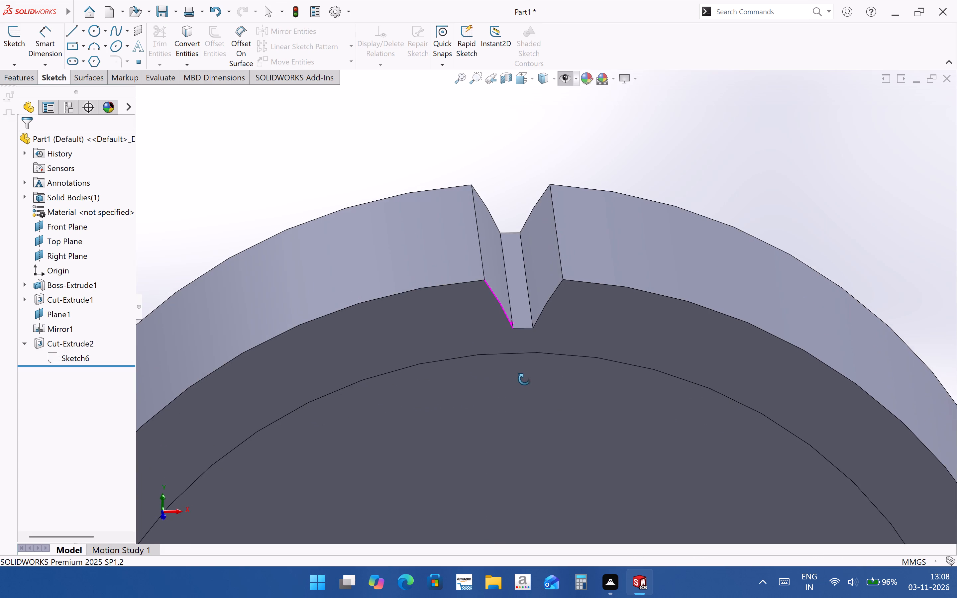
Examine the open rim notch's side walls and base from several angles.
{"action": "middle_click_drag", "start_coordinate": [524, 379], "coordinate": [525, 403]}
{"action": "scroll", "coordinate": [519, 356], "scroll_direction": "down", "scroll_amount": 2}
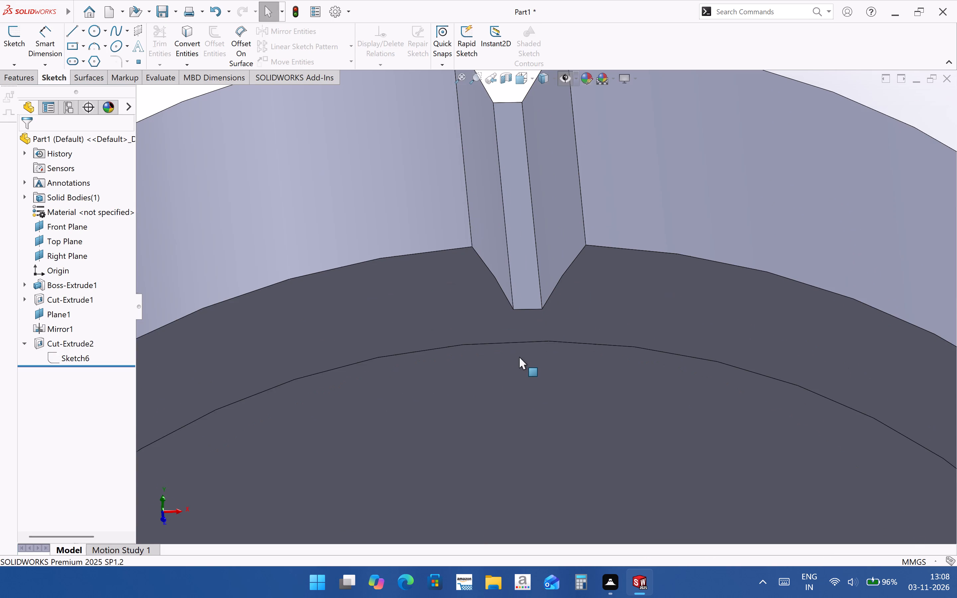
{"action": "middle_click_drag", "start_coordinate": [513, 334], "coordinate": [513, 249]}
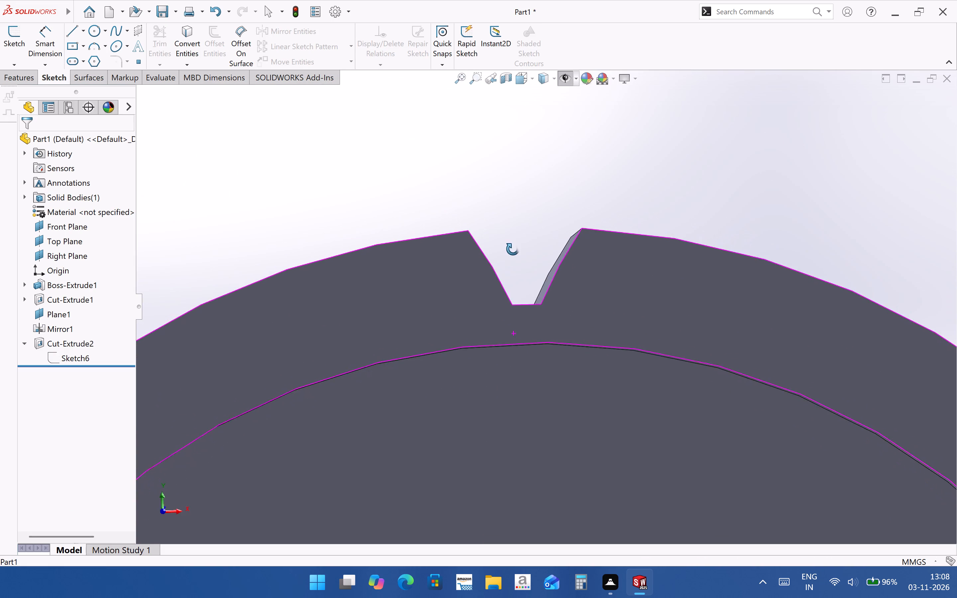
{"action": "middle_click_drag", "start_coordinate": [513, 249], "coordinate": [523, 217]}
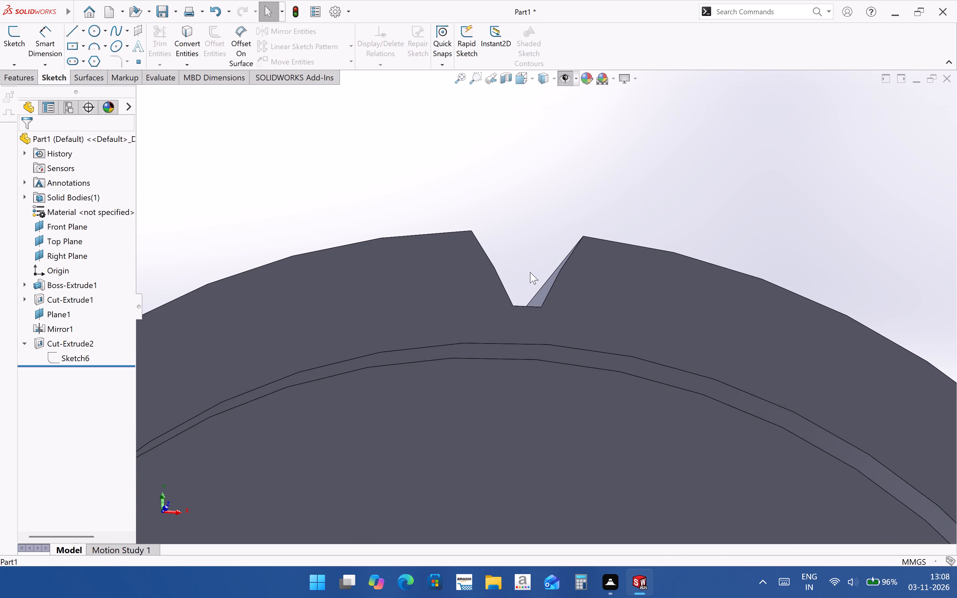
{"action": "middle_click_drag", "start_coordinate": [524, 290], "coordinate": [496, 370]}
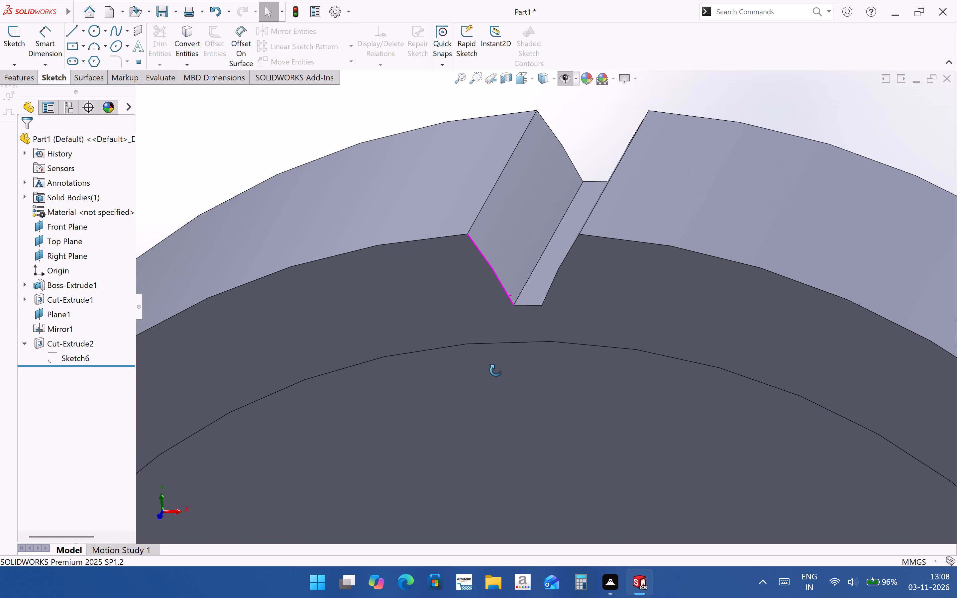
{"action": "middle_click_drag", "start_coordinate": [496, 370], "coordinate": [504, 349]}
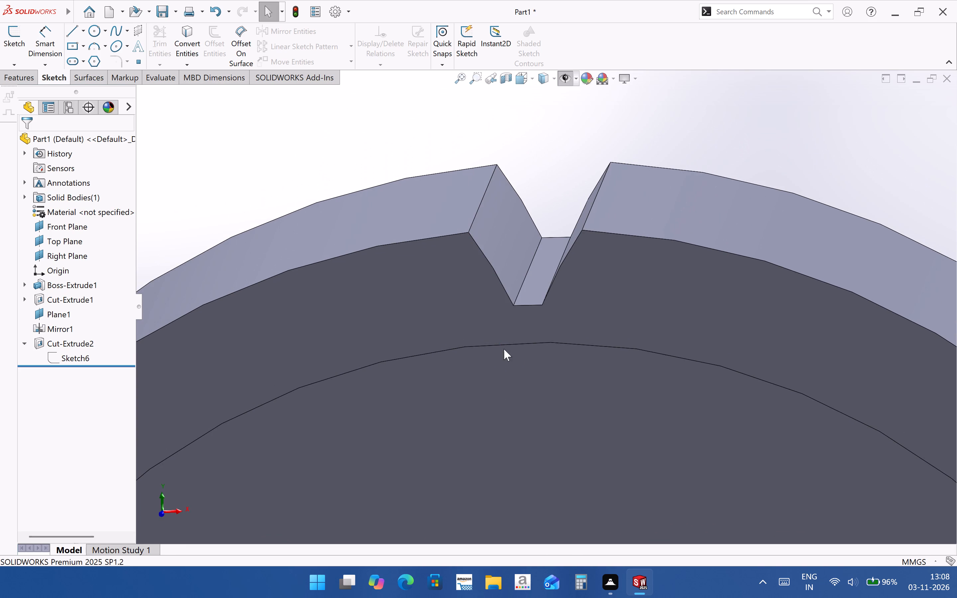
{"action": "scroll", "coordinate": [586, 277], "scroll_direction": "up", "scroll_amount": 2}
{"action": "scroll", "coordinate": [562, 311], "scroll_direction": "up", "scroll_amount": 1}
{"action": "middle_click_drag", "start_coordinate": [562, 311], "coordinate": [572, 300]}
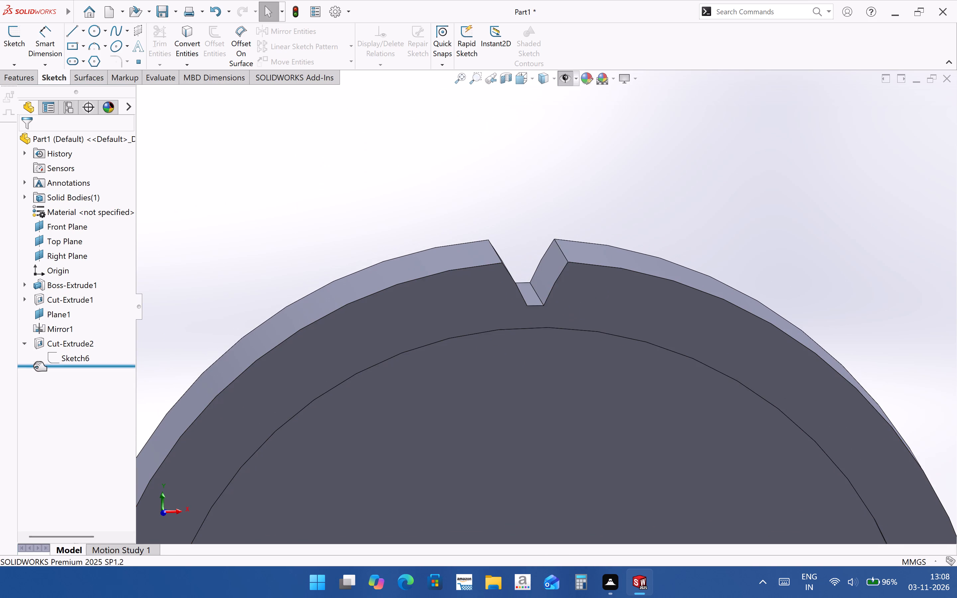
Start a circular pattern of the notch cut about the recess's circular edge, equally spaced over 360° with 30 instances.
{"action": "left_click", "coordinate": [51, 344]}
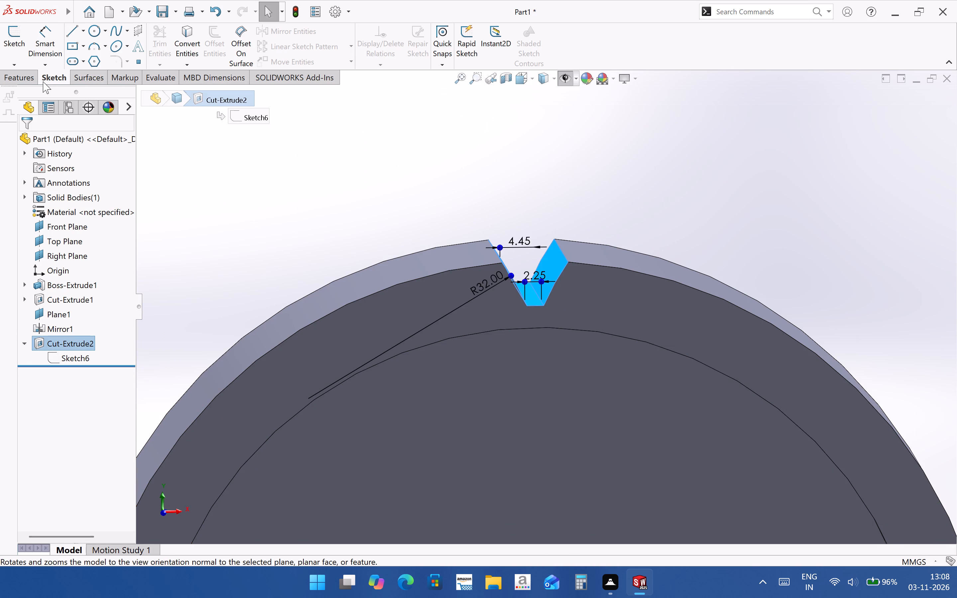
{"action": "left_click", "coordinate": [30, 78]}
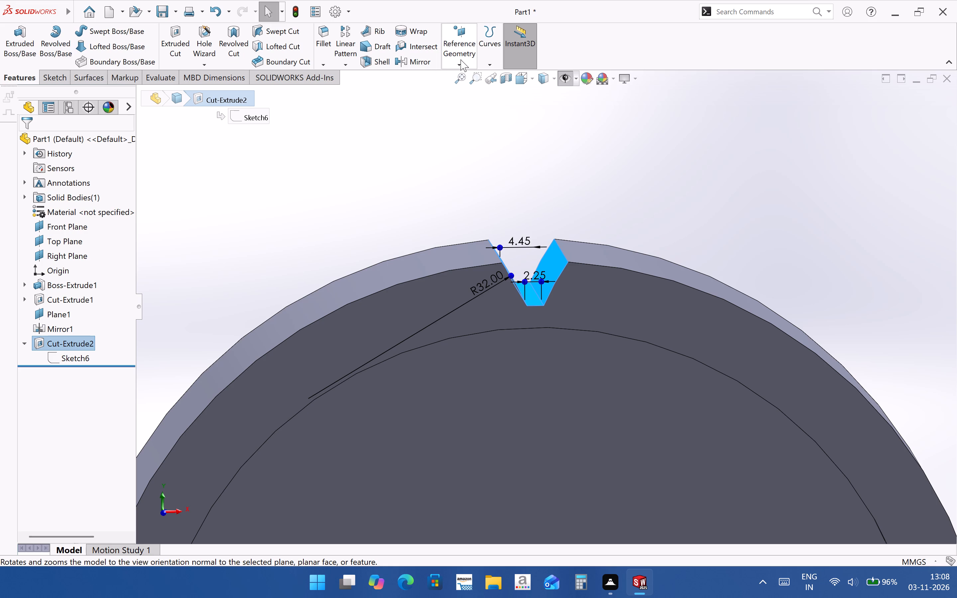
{"action": "left_click", "coordinate": [336, 65]}
{"action": "left_click", "coordinate": [361, 95]}
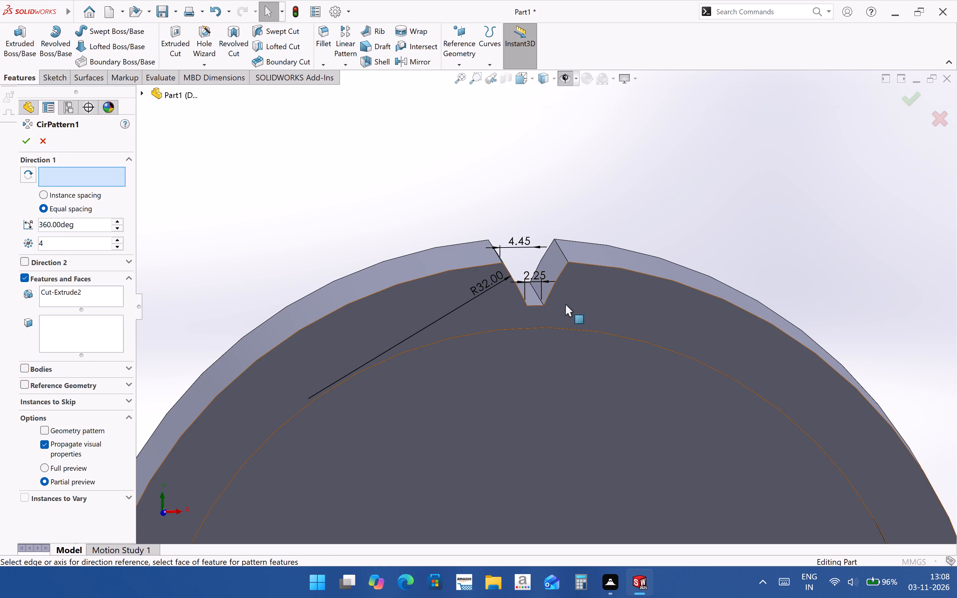
{"action": "scroll", "coordinate": [547, 309], "scroll_direction": "up", "scroll_amount": 5}
{"action": "scroll", "coordinate": [590, 413], "scroll_direction": "up", "scroll_amount": 5}
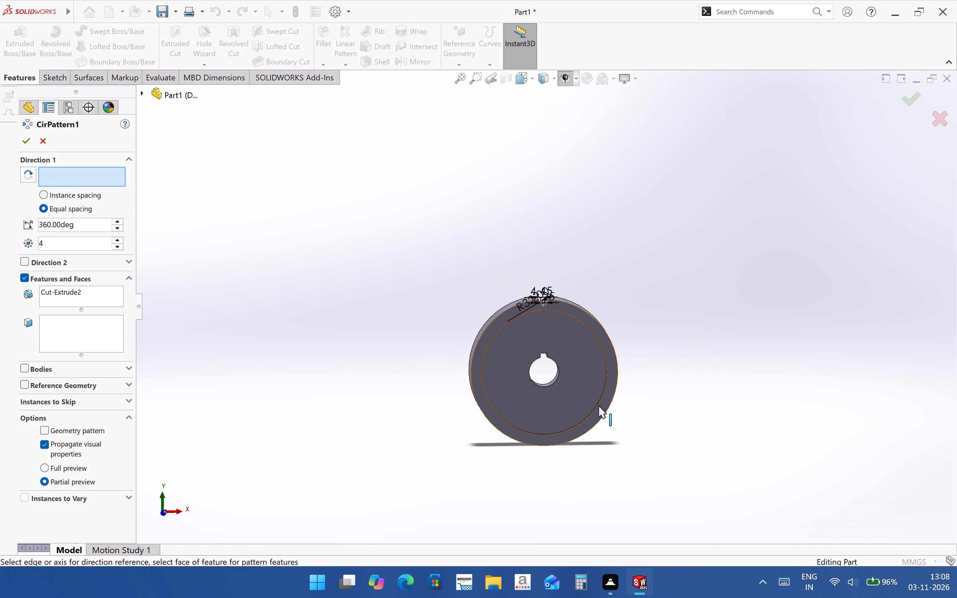
{"action": "left_click", "coordinate": [598, 404]}
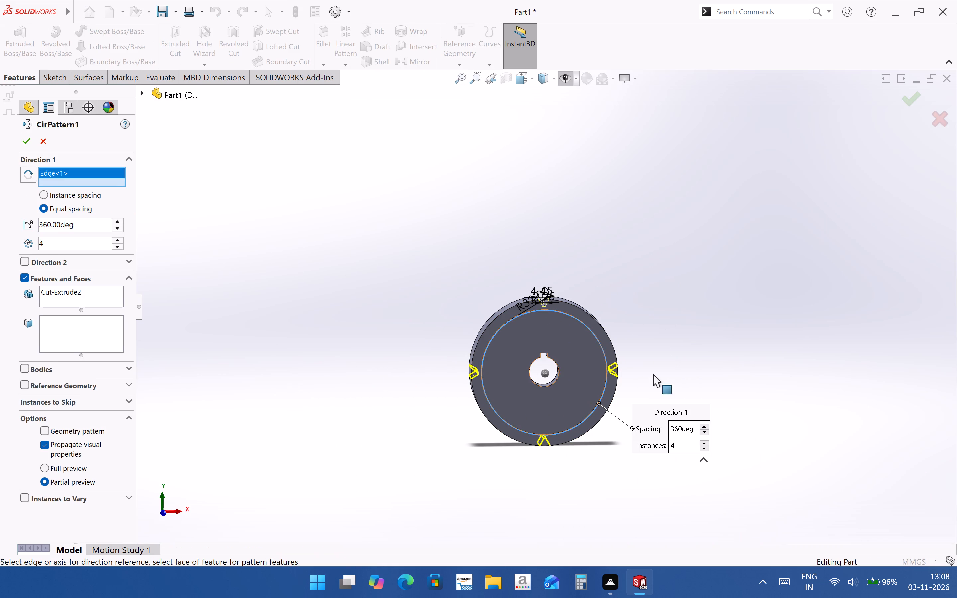
{"action": "scroll", "coordinate": [659, 336], "scroll_direction": "down", "scroll_amount": 6}
{"action": "middle_click", "coordinate": [516, 376]}
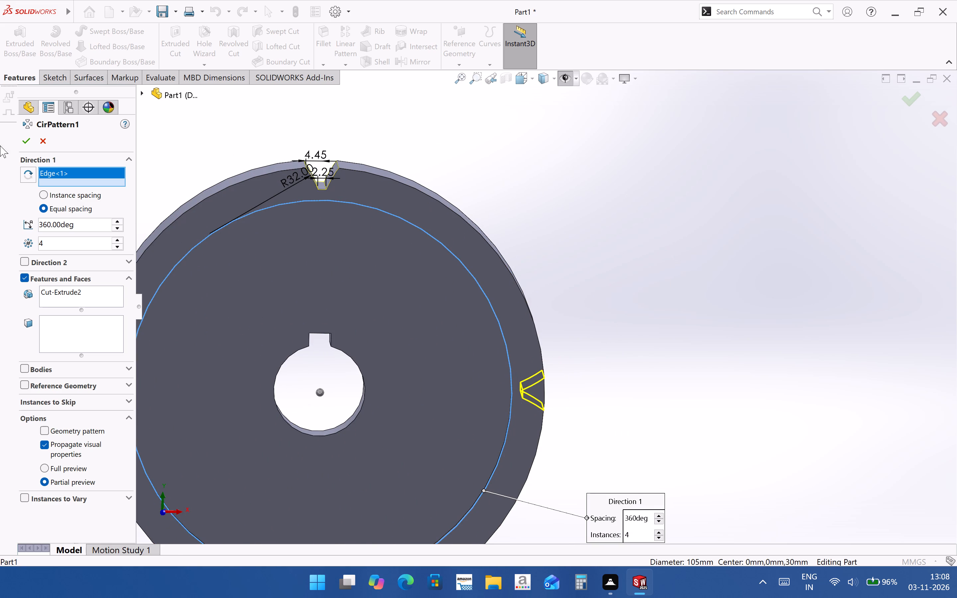
{"action": "left_click_drag", "start_coordinate": [52, 239], "coordinate": [14, 239]}
{"action": "type", "text": "30"}
{"action": "key", "text": "Return"}
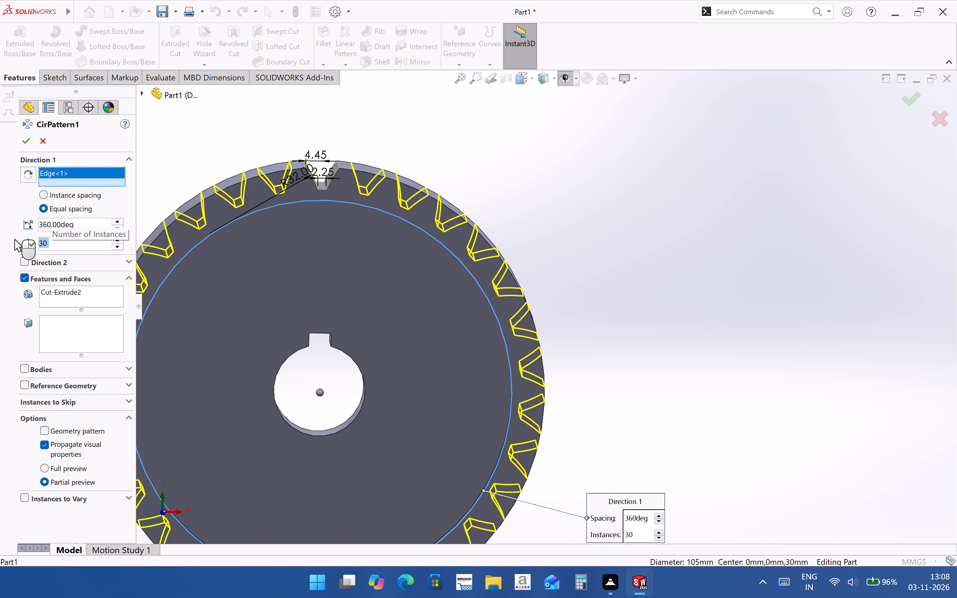
Set the circular pattern to 40 notch instances, check its preview around the rim, and create it.
{"action": "left_click", "coordinate": [69, 243]}
{"action": "left_click_drag", "start_coordinate": [69, 243], "coordinate": [0, 246]}
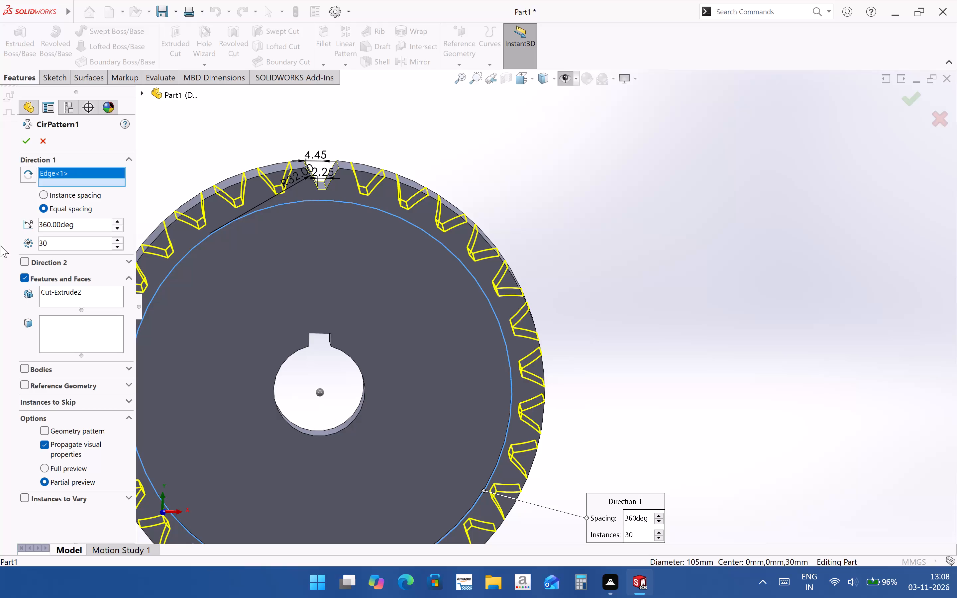
{"action": "left_click_drag", "start_coordinate": [61, 243], "coordinate": [0, 243]}
{"action": "key", "text": "4"}
{"action": "key", "text": "0"}
{"action": "key", "text": "Return"}
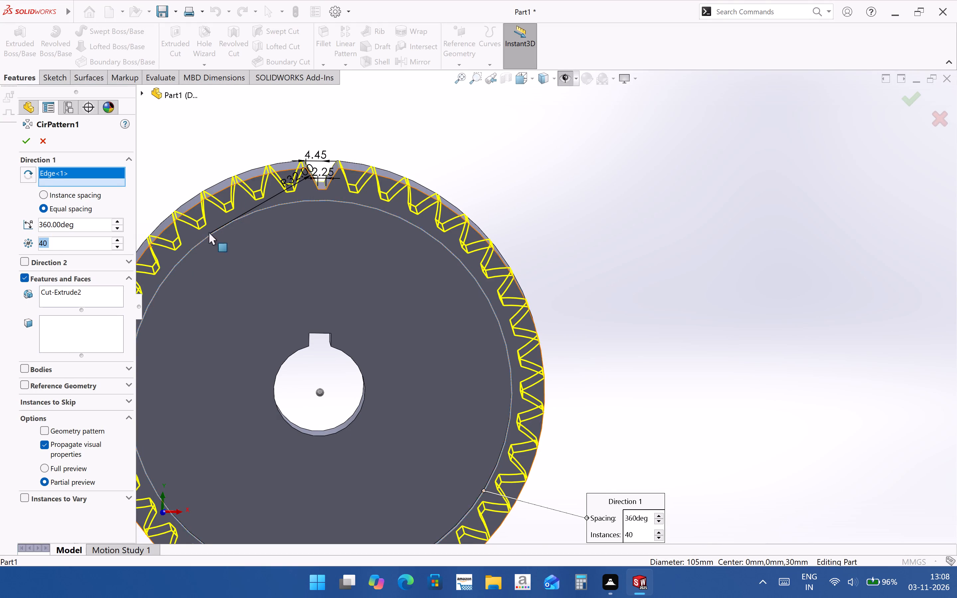
{"action": "scroll", "coordinate": [342, 162], "scroll_direction": "down", "scroll_amount": 7}
{"action": "middle_click_drag", "start_coordinate": [492, 274], "coordinate": [480, 270]}
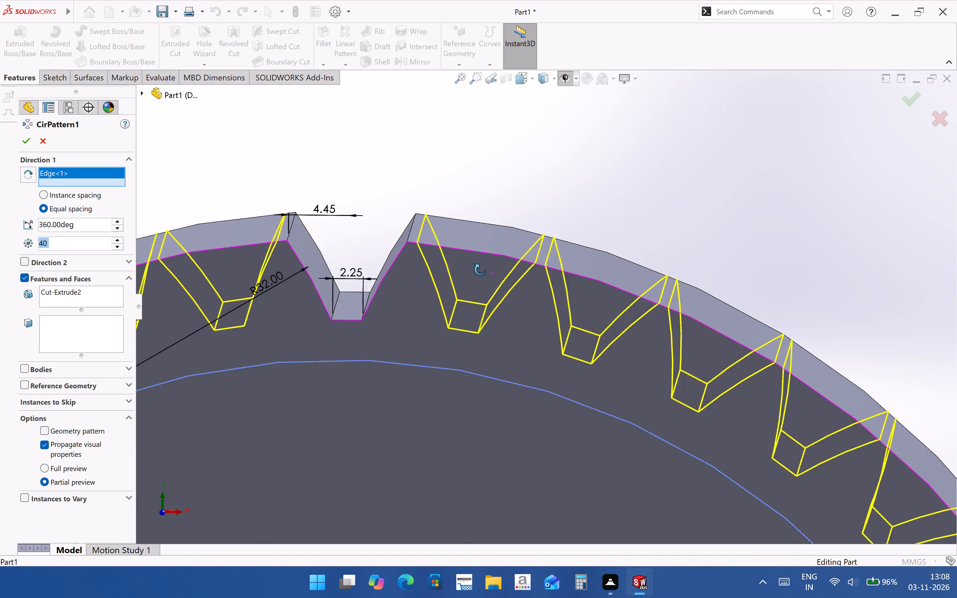
{"action": "middle_click_drag", "start_coordinate": [480, 270], "coordinate": [504, 300]}
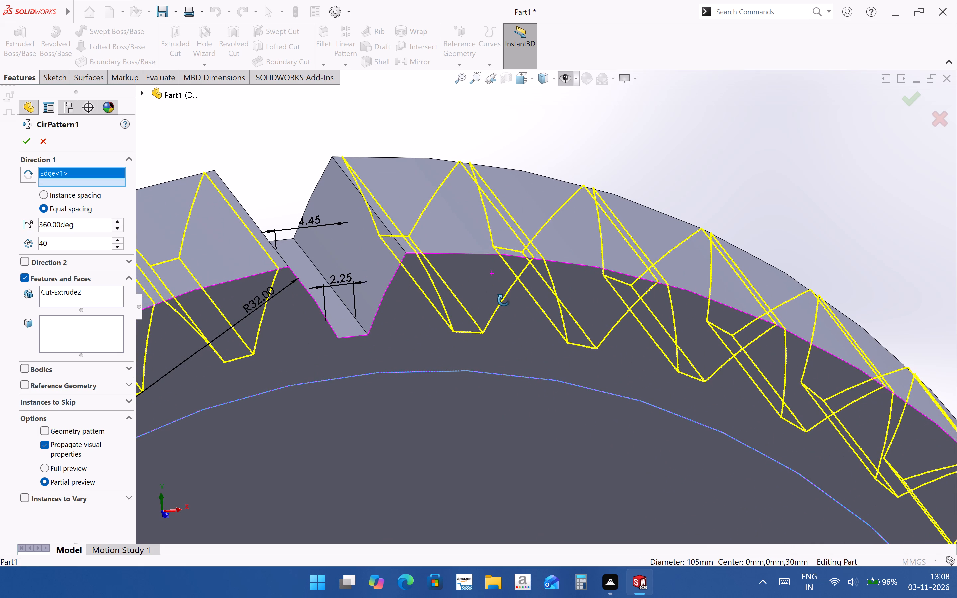
{"action": "middle_click_drag", "start_coordinate": [504, 300], "coordinate": [487, 250]}
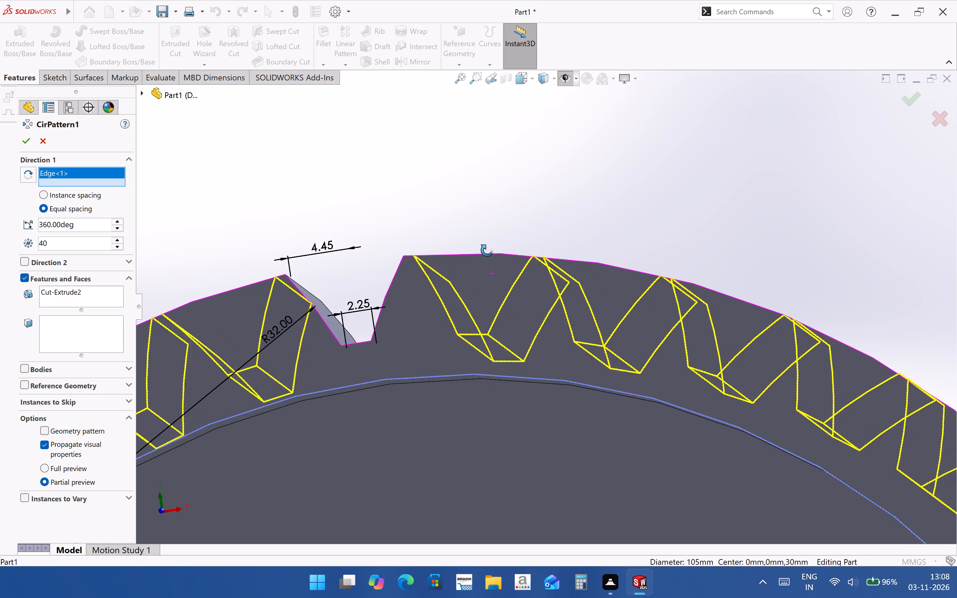
{"action": "middle_click_drag", "start_coordinate": [487, 250], "coordinate": [494, 266]}
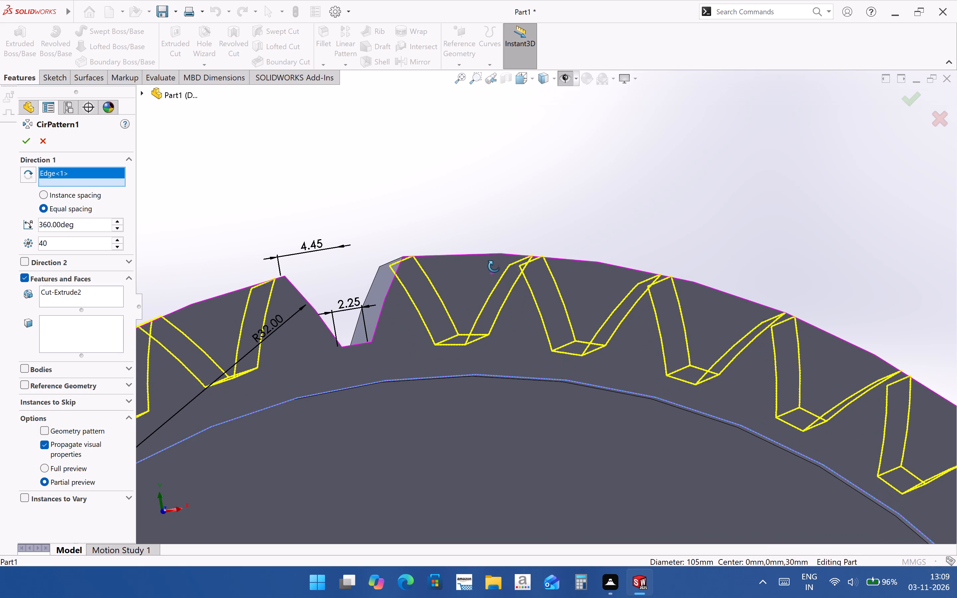
{"action": "middle_click_drag", "start_coordinate": [494, 266], "coordinate": [497, 280]}
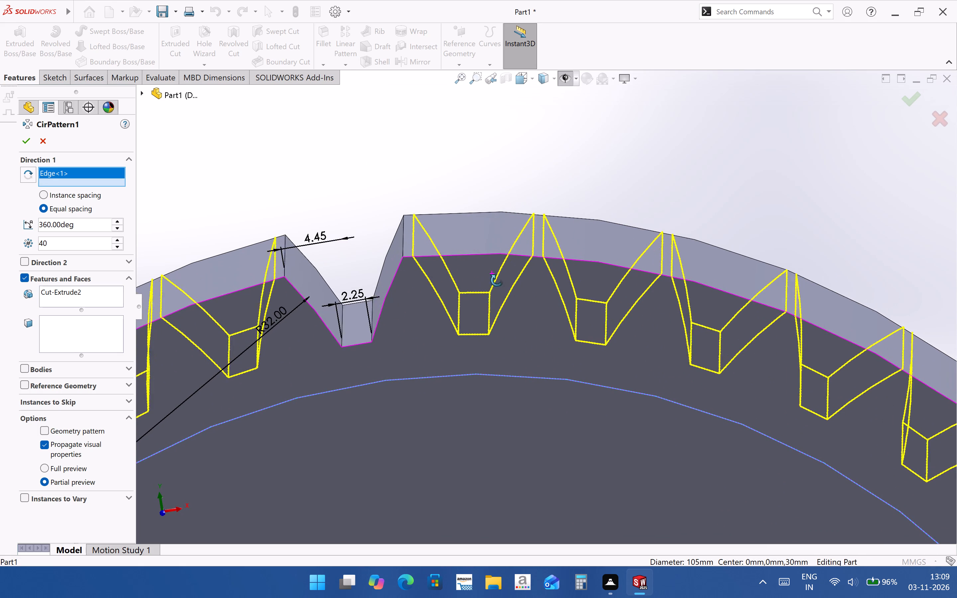
{"action": "middle_click_drag", "start_coordinate": [497, 280], "coordinate": [496, 277]}
{"action": "left_click", "coordinate": [24, 137]}
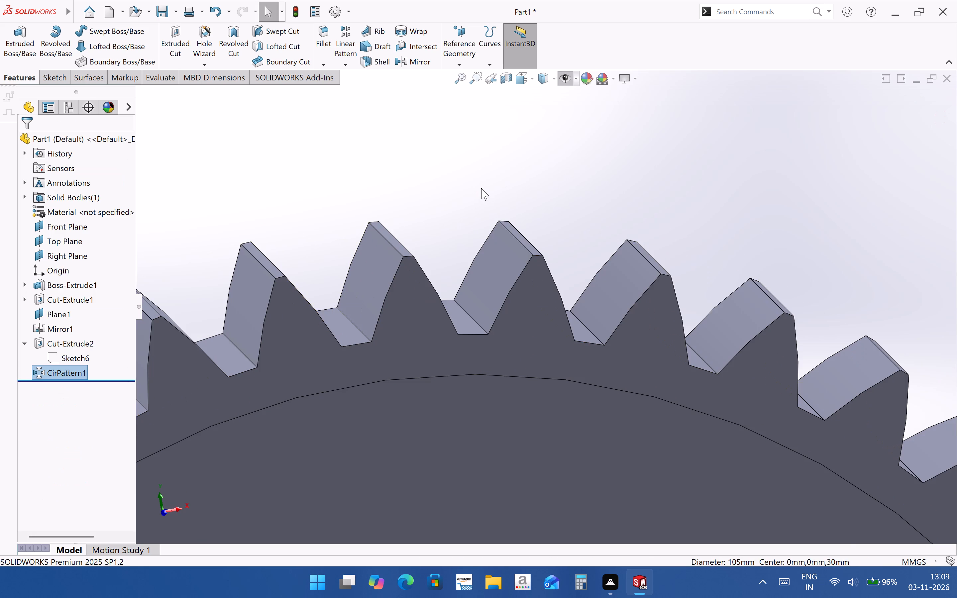
Examine the patterned teeth around the rim, including their tips, flanks and gaps, from several angles.
{"action": "left_click", "coordinate": [481, 188]}
{"action": "scroll", "coordinate": [528, 269], "scroll_direction": "up", "scroll_amount": 4}
{"action": "middle_click_drag", "start_coordinate": [500, 291], "coordinate": [500, 275]}
{"action": "scroll", "coordinate": [494, 282], "scroll_direction": "up", "scroll_amount": 5}
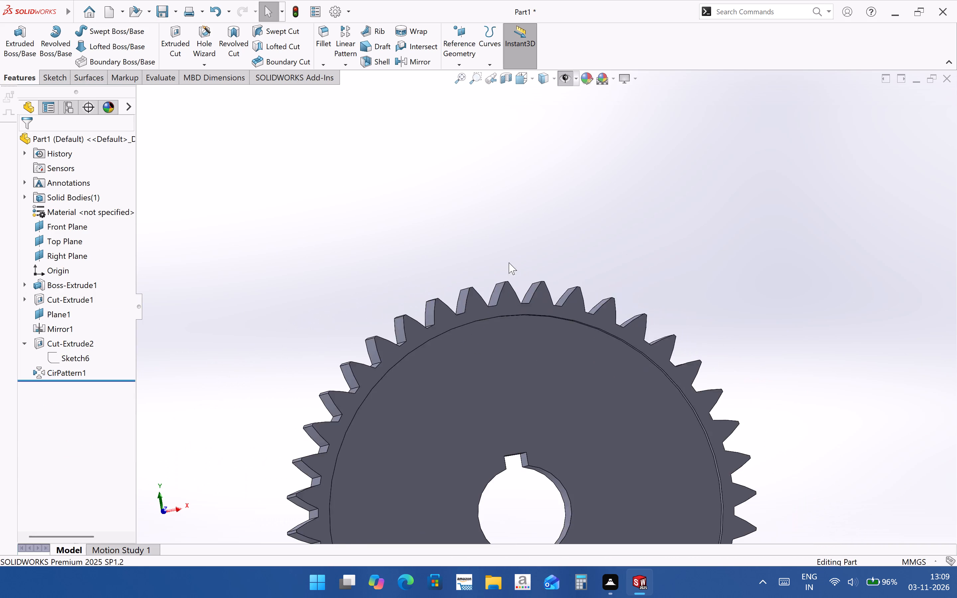
{"action": "scroll", "coordinate": [509, 262], "scroll_direction": "up", "scroll_amount": 3}
{"action": "scroll", "coordinate": [572, 386], "scroll_direction": "down", "scroll_amount": 3}
{"action": "middle_click_drag", "start_coordinate": [494, 223], "coordinate": [492, 265]}
{"action": "scroll", "coordinate": [507, 238], "scroll_direction": "down", "scroll_amount": 4}
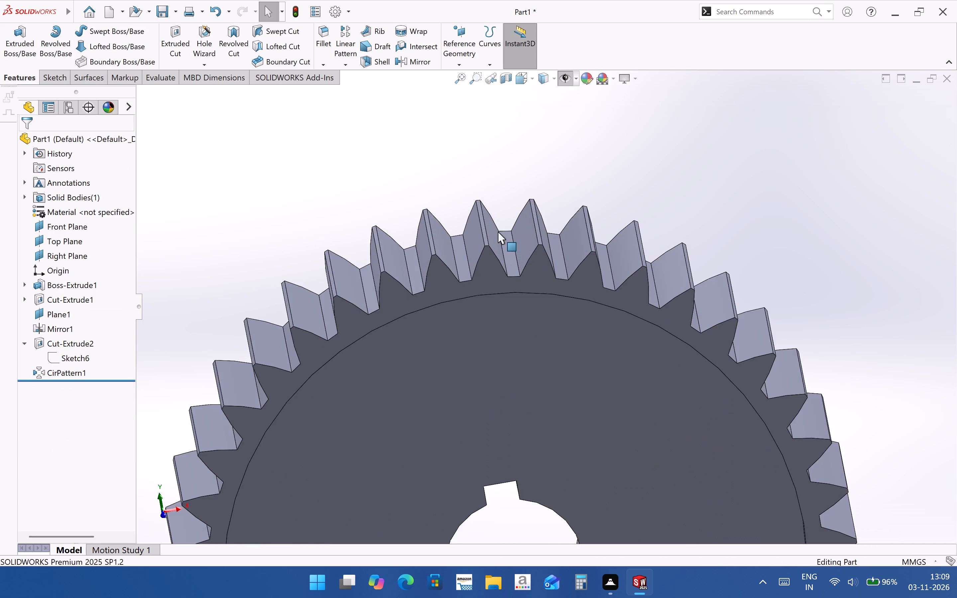
{"action": "scroll", "coordinate": [498, 232], "scroll_direction": "down", "scroll_amount": 7}
{"action": "left_click", "coordinate": [516, 304]}
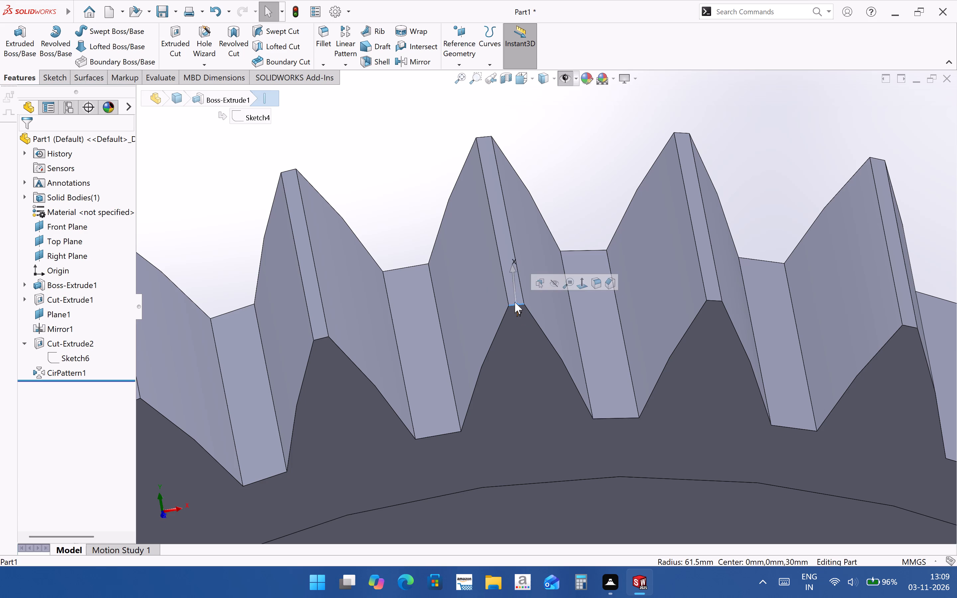
{"action": "scroll", "coordinate": [413, 287], "scroll_direction": "up", "scroll_amount": 10}
{"action": "left_click", "coordinate": [281, 292]}
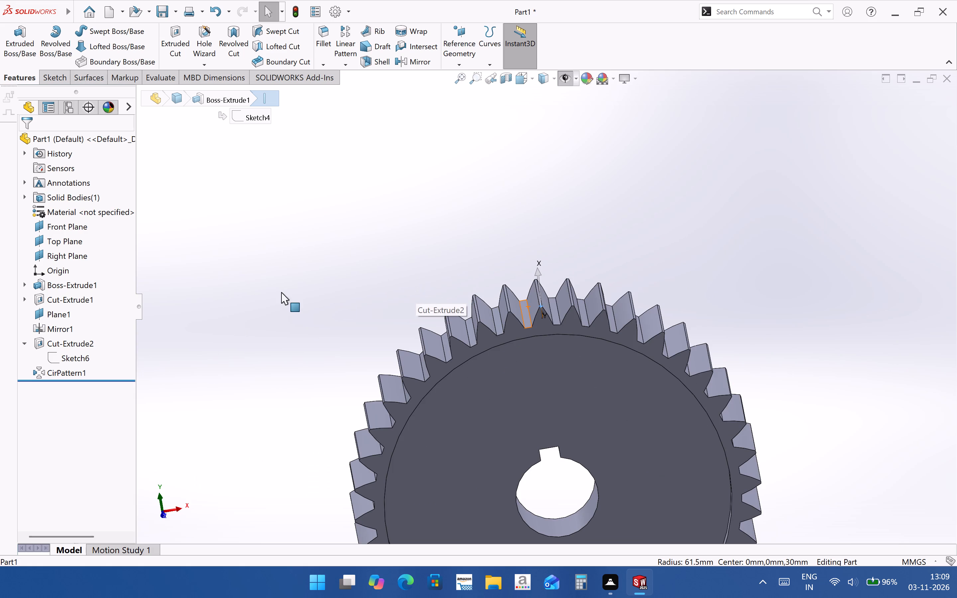
{"action": "scroll", "coordinate": [354, 307], "scroll_direction": "up", "scroll_amount": 5}
{"action": "scroll", "coordinate": [542, 323], "scroll_direction": "down", "scroll_amount": 13}
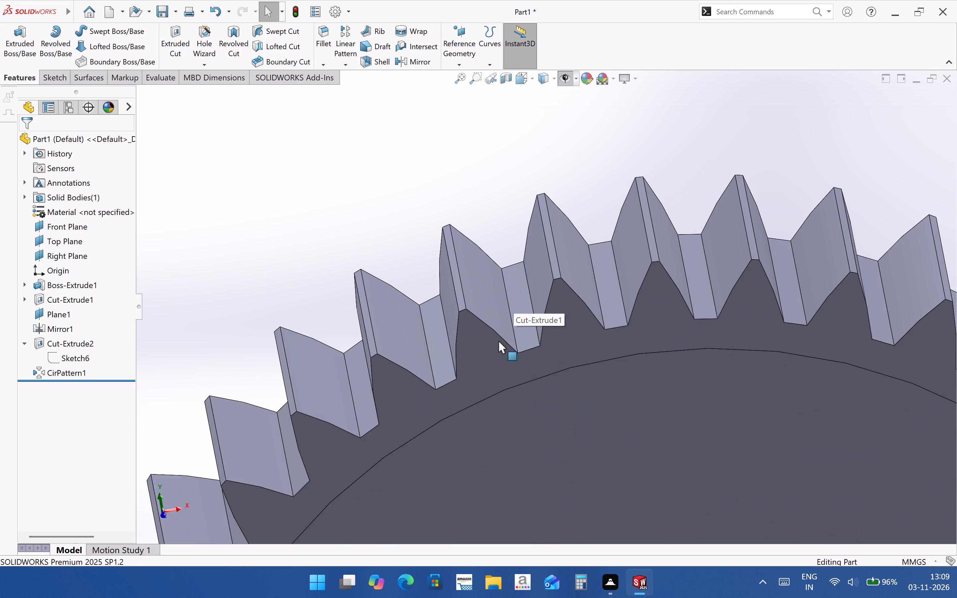
{"action": "middle_click_drag", "start_coordinate": [500, 336], "coordinate": [528, 307]}
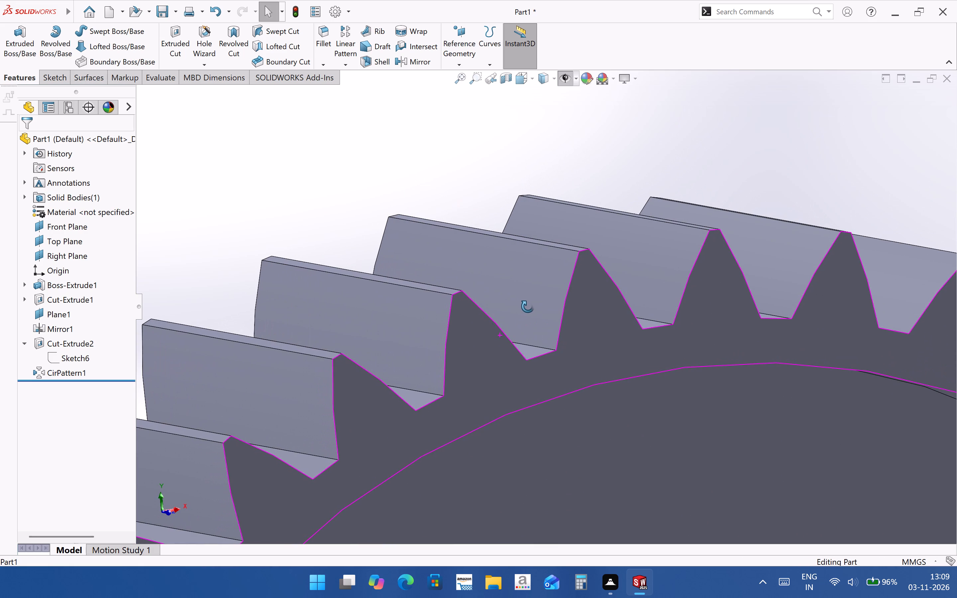
{"action": "middle_click_drag", "start_coordinate": [528, 307], "coordinate": [513, 307]}
{"action": "scroll", "coordinate": [512, 307], "scroll_direction": "up", "scroll_amount": 3}
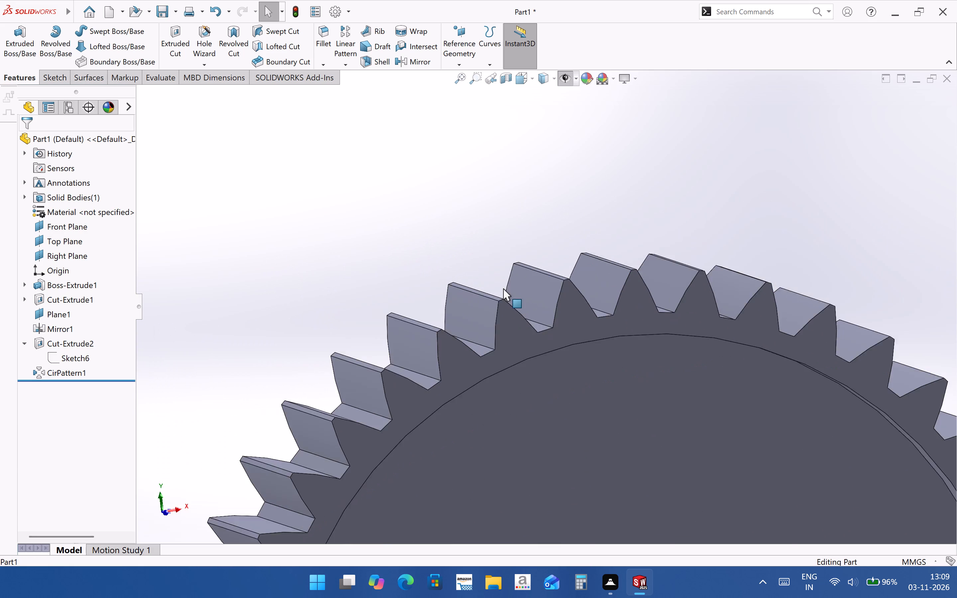
{"action": "scroll", "coordinate": [503, 288], "scroll_direction": "up", "scroll_amount": 11}
{"action": "middle_click_drag", "start_coordinate": [508, 321], "coordinate": [455, 368]}
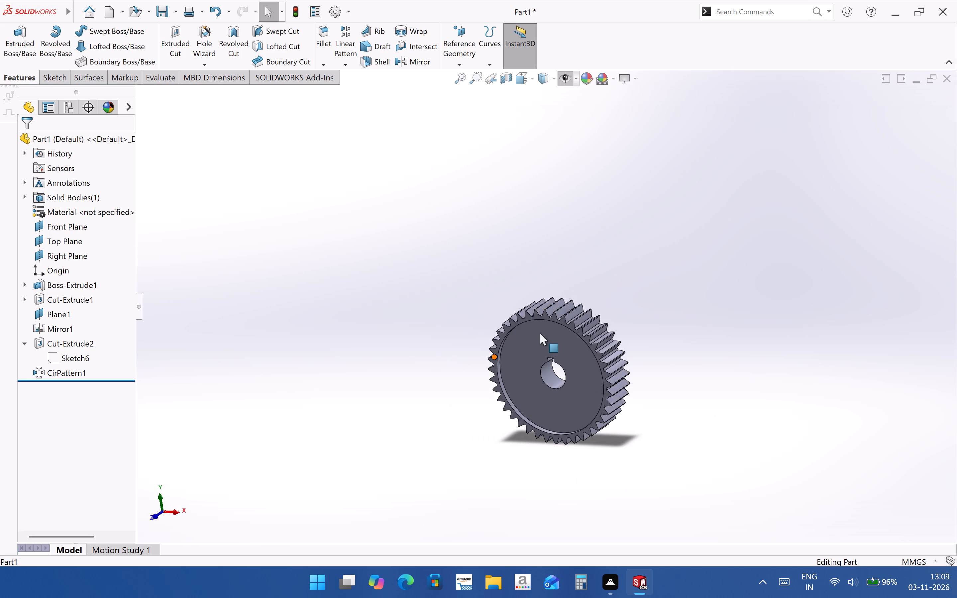
{"action": "scroll", "coordinate": [558, 317], "scroll_direction": "down", "scroll_amount": 11}
{"action": "middle_click_drag", "start_coordinate": [499, 332], "coordinate": [571, 305]}
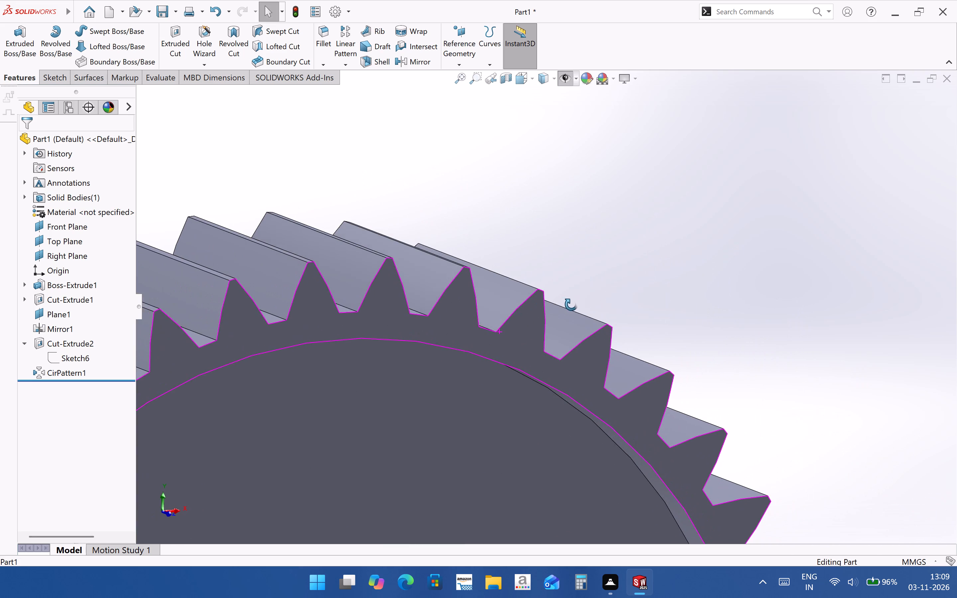
{"action": "middle_click_drag", "start_coordinate": [571, 305], "coordinate": [547, 367]}
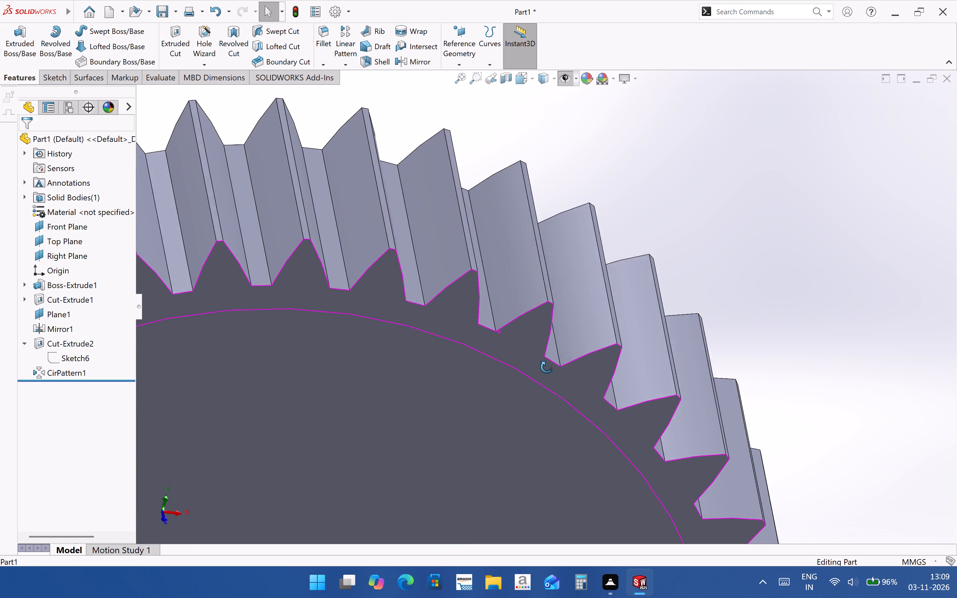
{"action": "middle_click_drag", "start_coordinate": [547, 367], "coordinate": [515, 329]}
Measure the minimum distance between the top notch's base face and the adjacent tooth's tip face.
{"action": "left_click", "coordinate": [480, 423]}
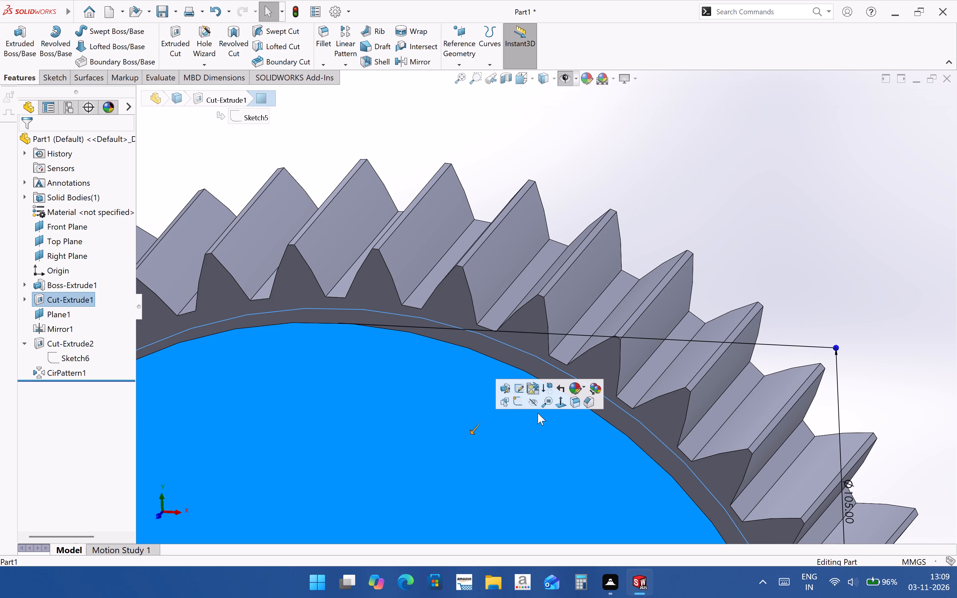
{"action": "key", "text": "ctrl+8"}
{"action": "left_click", "coordinate": [831, 217]}
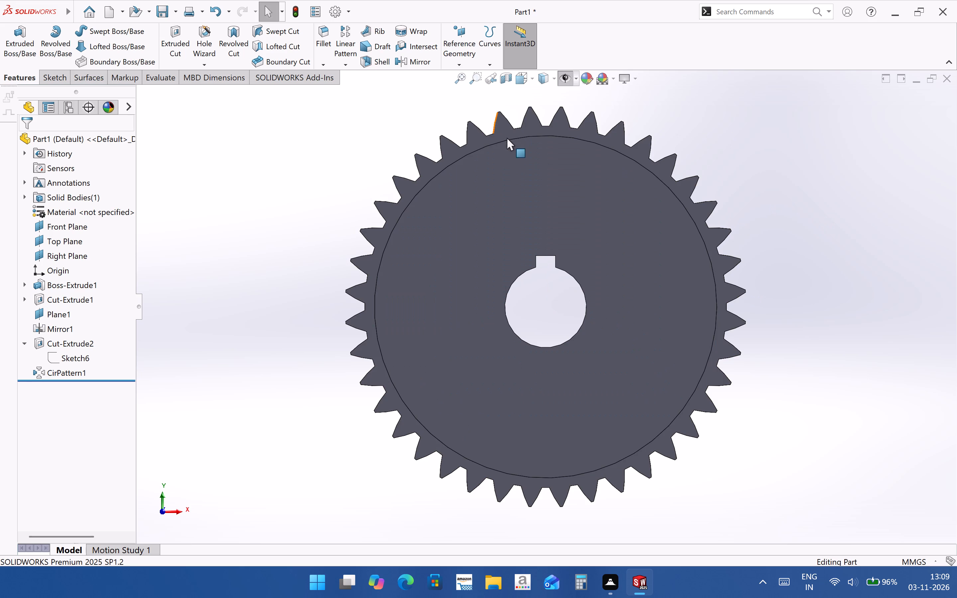
{"action": "scroll", "coordinate": [545, 119], "scroll_direction": "down", "scroll_amount": 5}
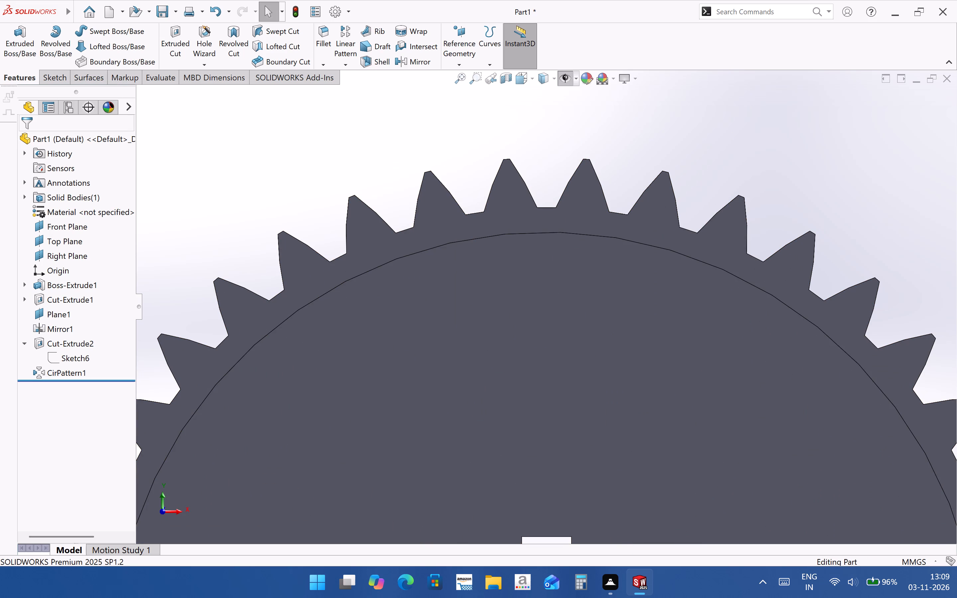
{"action": "scroll", "coordinate": [560, 193], "scroll_direction": "down", "scroll_amount": 3}
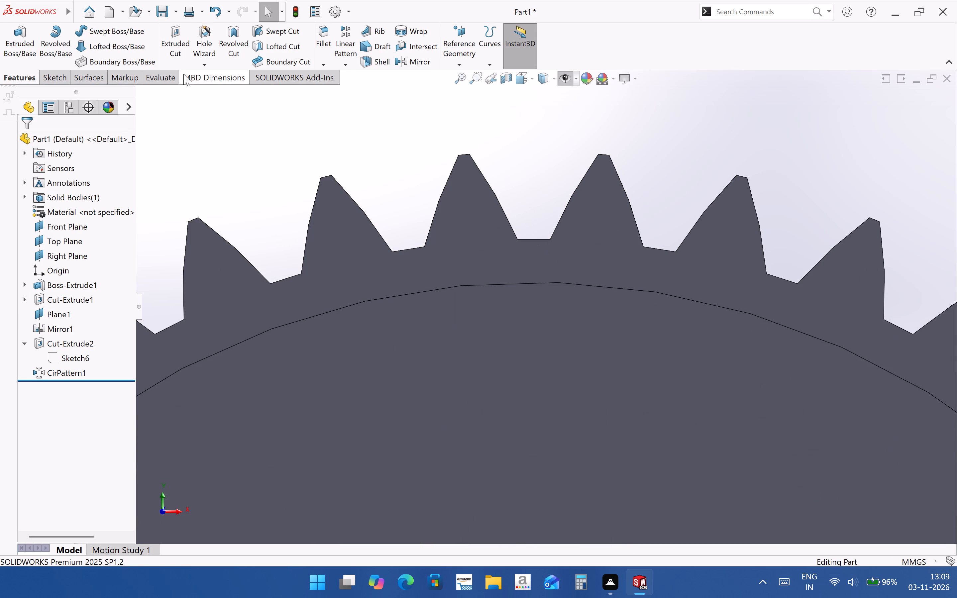
{"action": "left_click", "coordinate": [170, 76]}
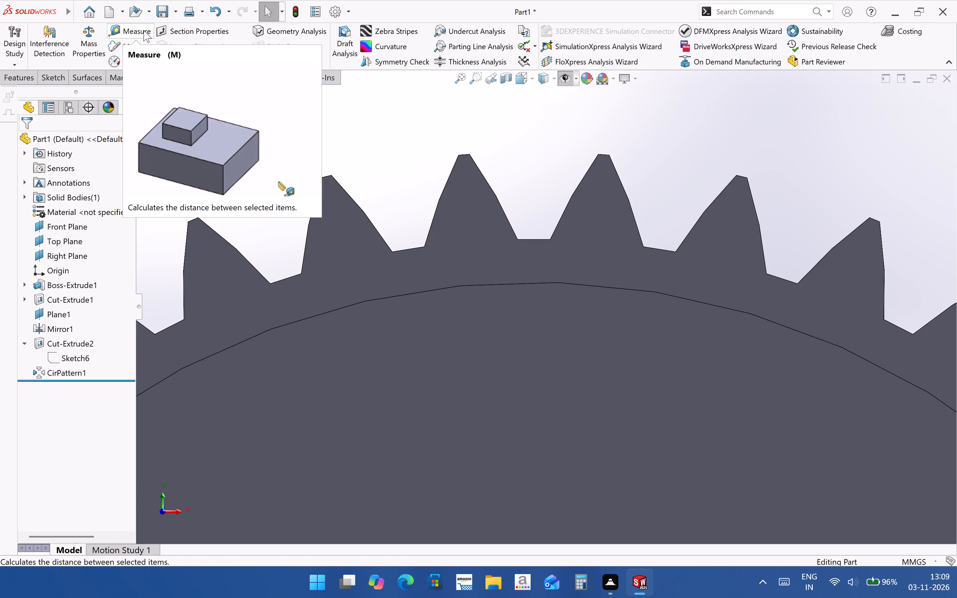
{"action": "left_click", "coordinate": [141, 30]}
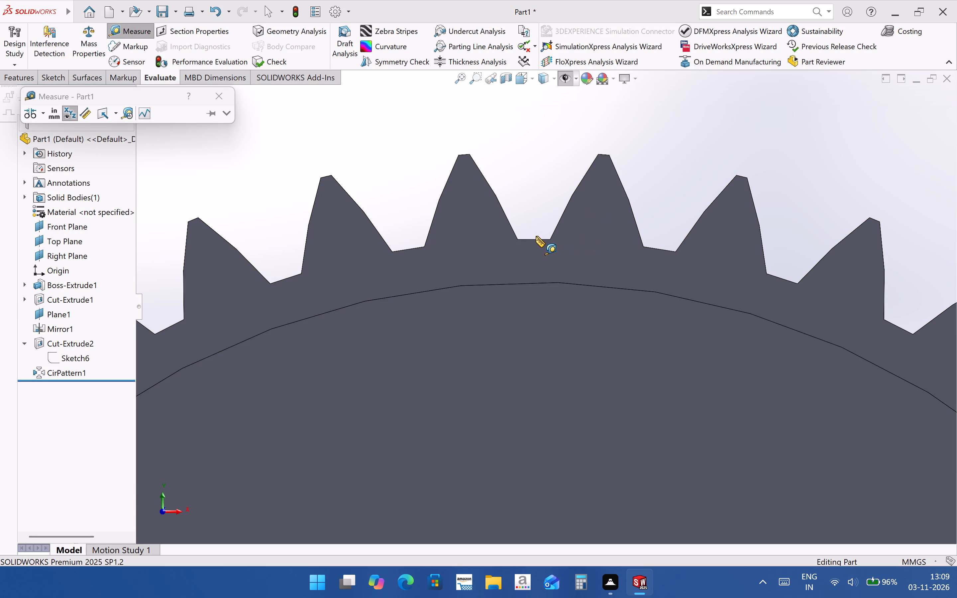
{"action": "left_click", "coordinate": [541, 237]}
{"action": "middle_click_drag", "start_coordinate": [562, 245], "coordinate": [566, 261]}
{"action": "left_click", "coordinate": [543, 236]}
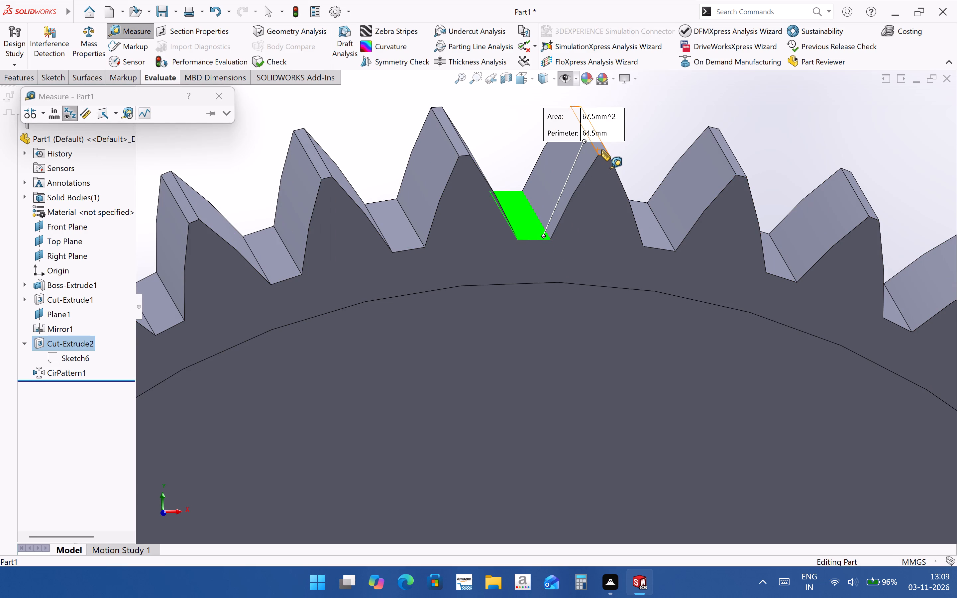
{"action": "left_click", "coordinate": [601, 149], "text": "ctrl"}
{"action": "middle_click_drag", "start_coordinate": [585, 290], "coordinate": [584, 249]}
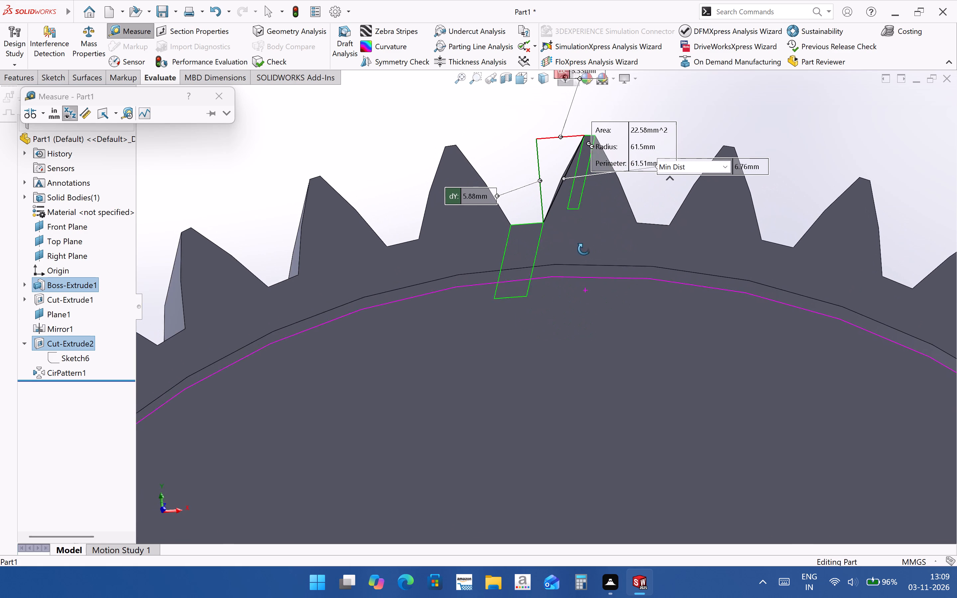
{"action": "middle_click_drag", "start_coordinate": [584, 249], "coordinate": [584, 258]}
{"action": "scroll", "coordinate": [584, 301], "scroll_direction": "up", "scroll_amount": 2}
{"action": "middle_click_drag", "start_coordinate": [570, 294], "coordinate": [582, 328]}
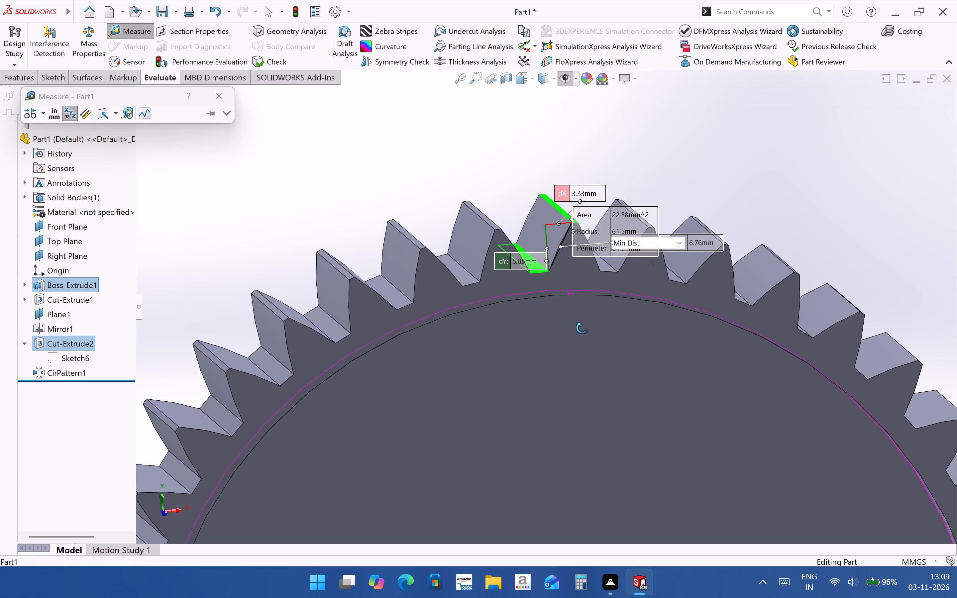
{"action": "middle_click_drag", "start_coordinate": [582, 328], "coordinate": [566, 305]}
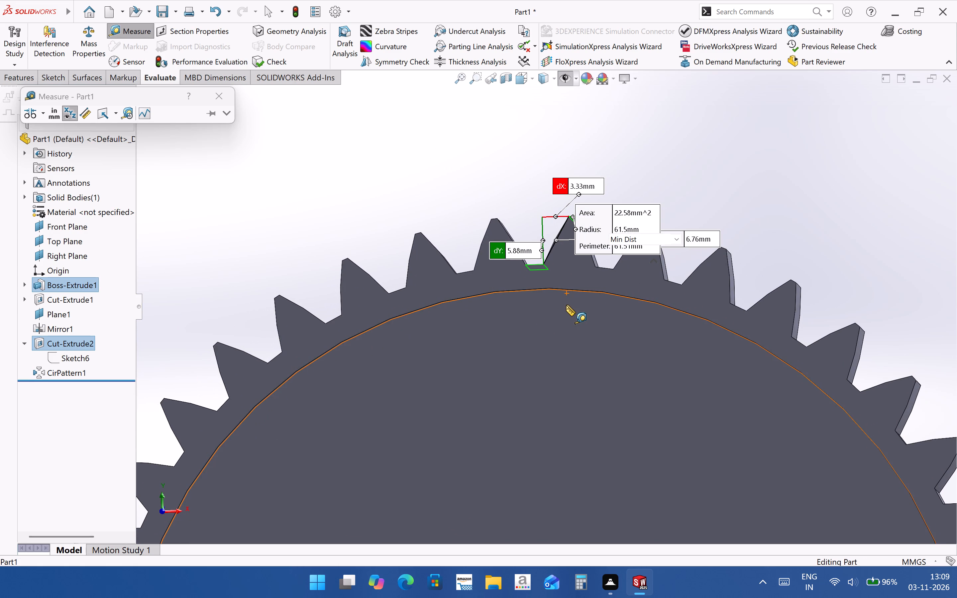
{"action": "scroll", "coordinate": [555, 185], "scroll_direction": "down", "scroll_amount": 4}
{"action": "scroll", "coordinate": [535, 323], "scroll_direction": "down", "scroll_amount": 2}
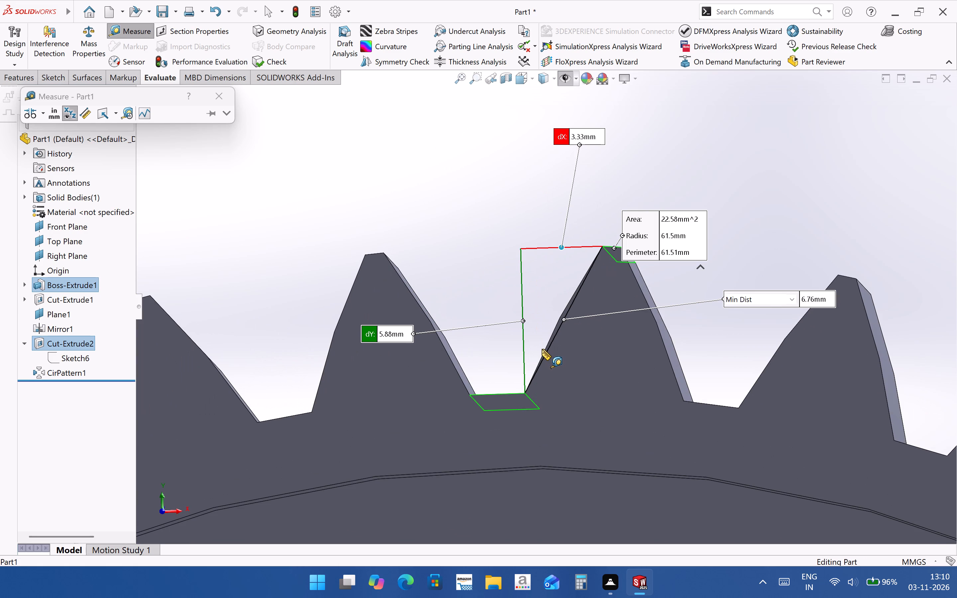
{"action": "middle_click_drag", "start_coordinate": [543, 354], "coordinate": [540, 370]}
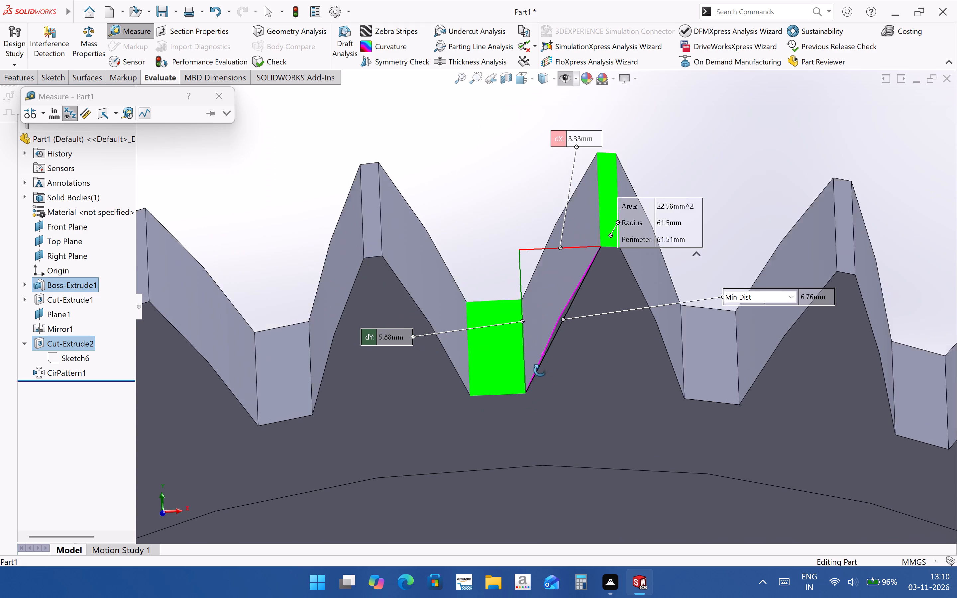
{"action": "middle_click_drag", "start_coordinate": [540, 370], "coordinate": [548, 368]}
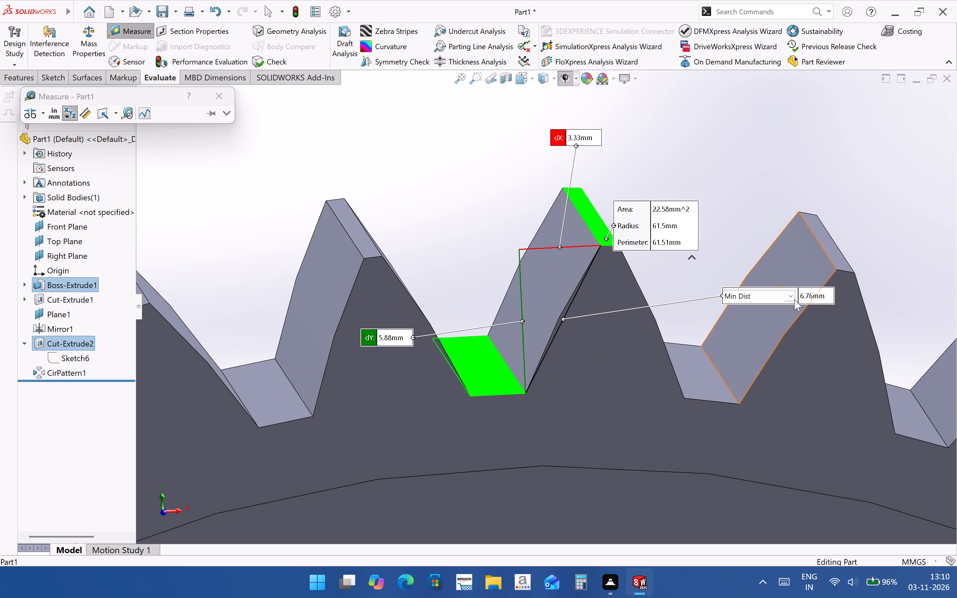
Compare the maximum and minimum distances between the notch base and tooth tip, and close the measurement.
{"action": "left_click", "coordinate": [794, 299]}
{"action": "left_click", "coordinate": [782, 323]}
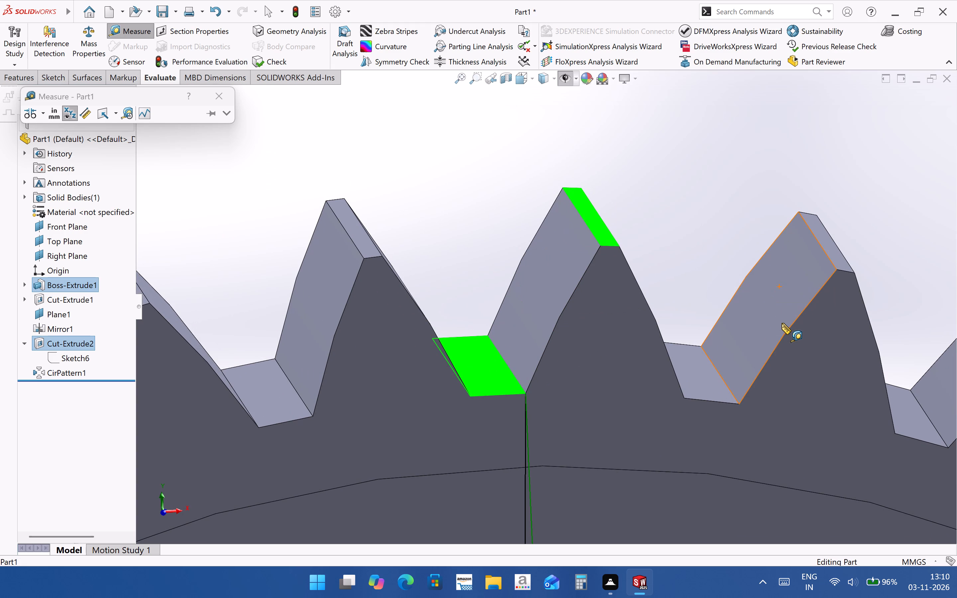
{"action": "scroll", "coordinate": [534, 315], "scroll_direction": "up", "scroll_amount": 15}
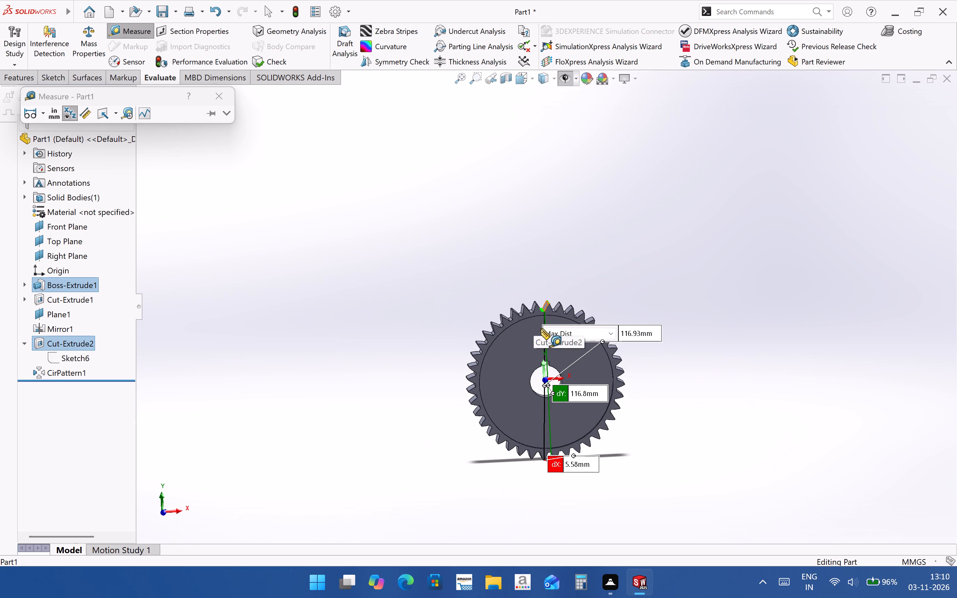
{"action": "scroll", "coordinate": [569, 432], "scroll_direction": "down", "scroll_amount": 4}
{"action": "scroll", "coordinate": [562, 316], "scroll_direction": "down", "scroll_amount": 5}
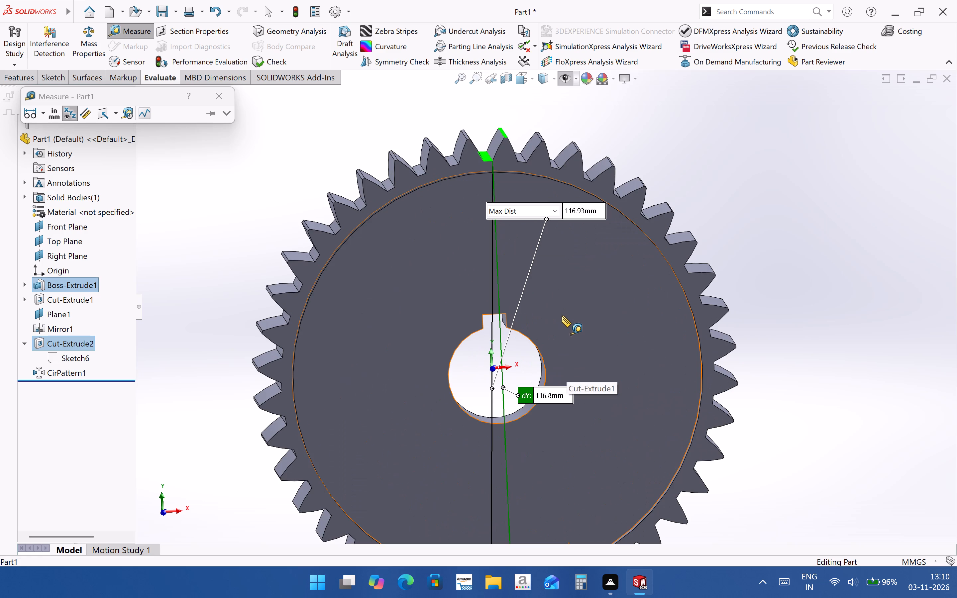
{"action": "left_click", "coordinate": [557, 207]}
{"action": "left_click", "coordinate": [545, 236]}
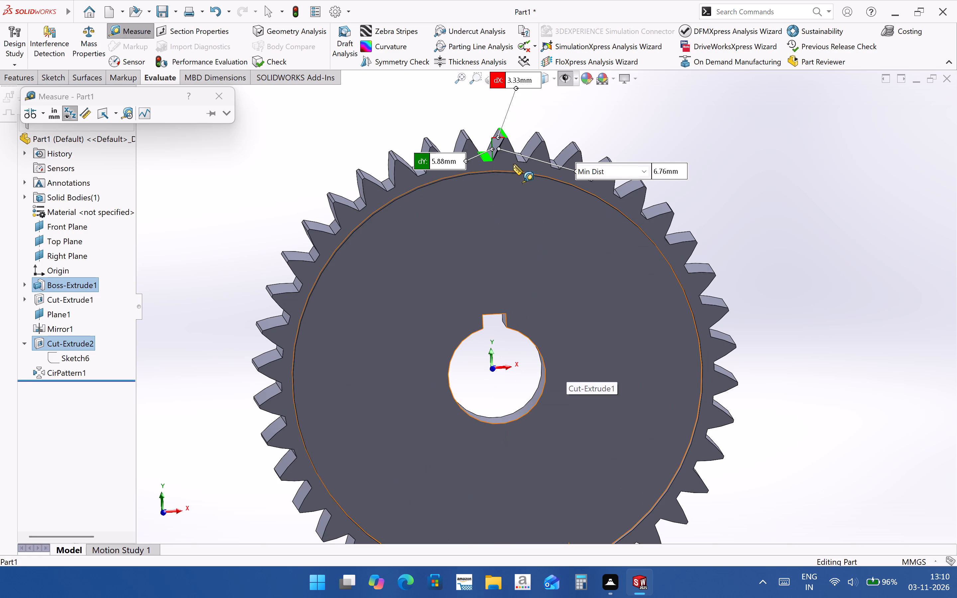
{"action": "scroll", "coordinate": [501, 142], "scroll_direction": "down", "scroll_amount": 7}
{"action": "middle_click", "coordinate": [501, 234]}
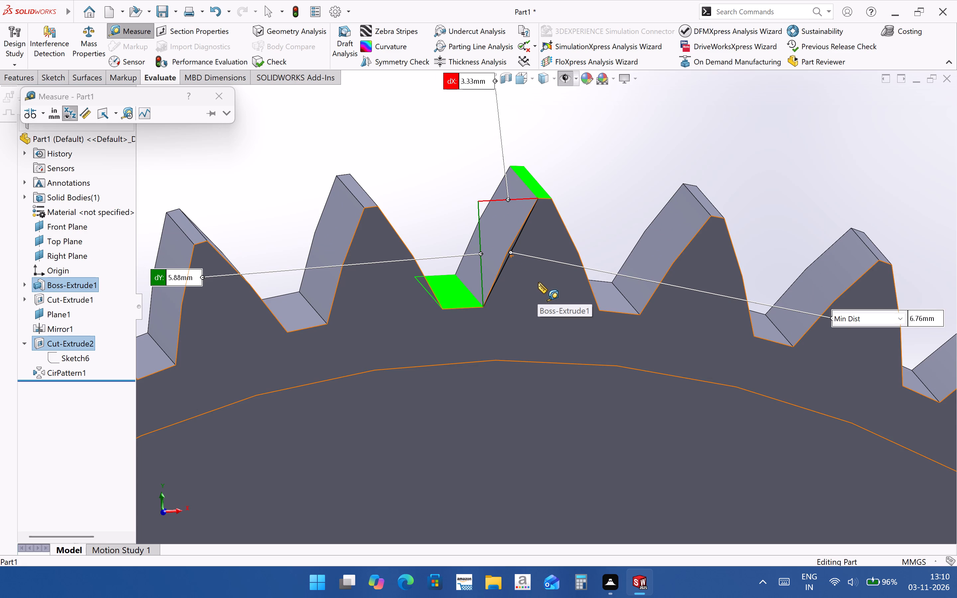
{"action": "left_click", "coordinate": [226, 97]}
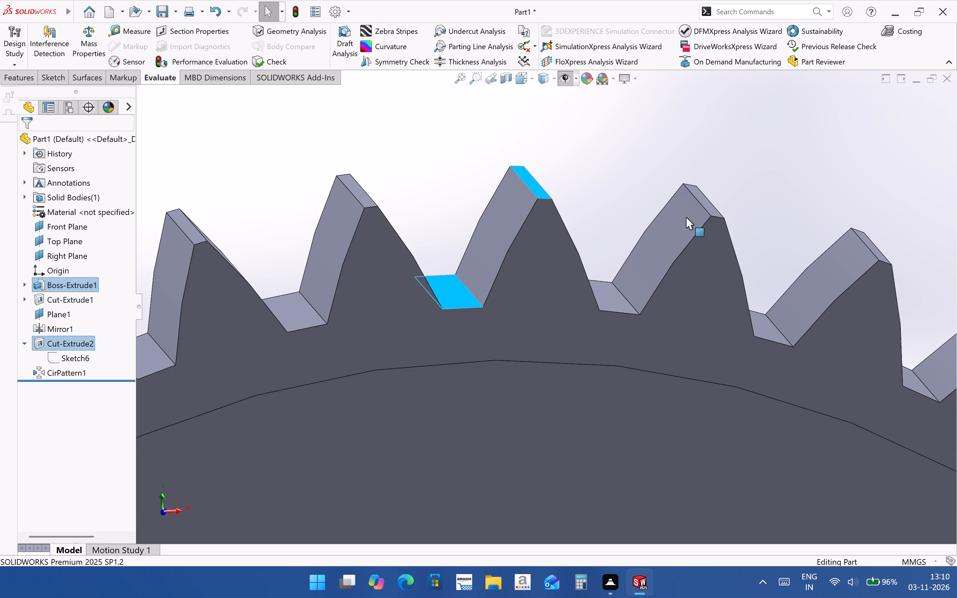
Edit the rim notch sketch, set its upper half-width dimension to 8.90/2 mm, and exit the sketch.
{"action": "scroll", "coordinate": [651, 192], "scroll_direction": "up", "scroll_amount": 8}
{"action": "left_click", "coordinate": [757, 284]}
{"action": "scroll", "coordinate": [560, 277], "scroll_direction": "up", "scroll_amount": 5}
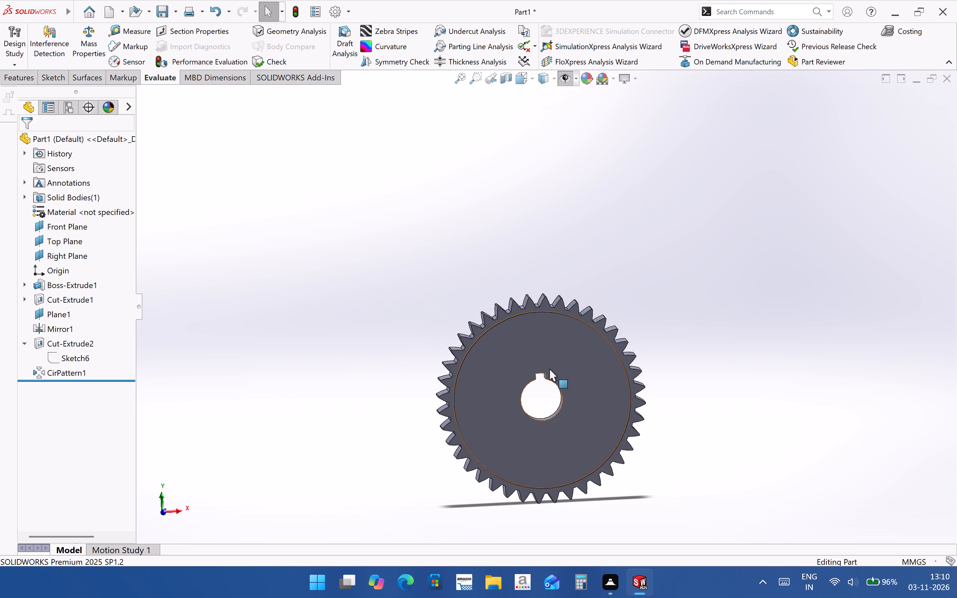
{"action": "middle_click", "coordinate": [549, 369]}
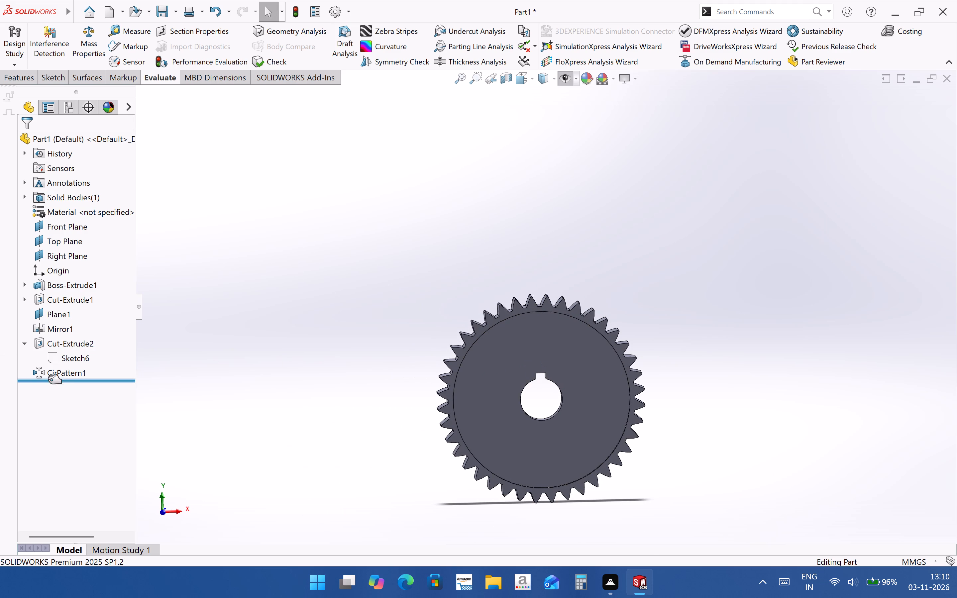
{"action": "left_click", "coordinate": [56, 348]}
{"action": "left_click", "coordinate": [61, 357]}
{"action": "left_click", "coordinate": [70, 333]}
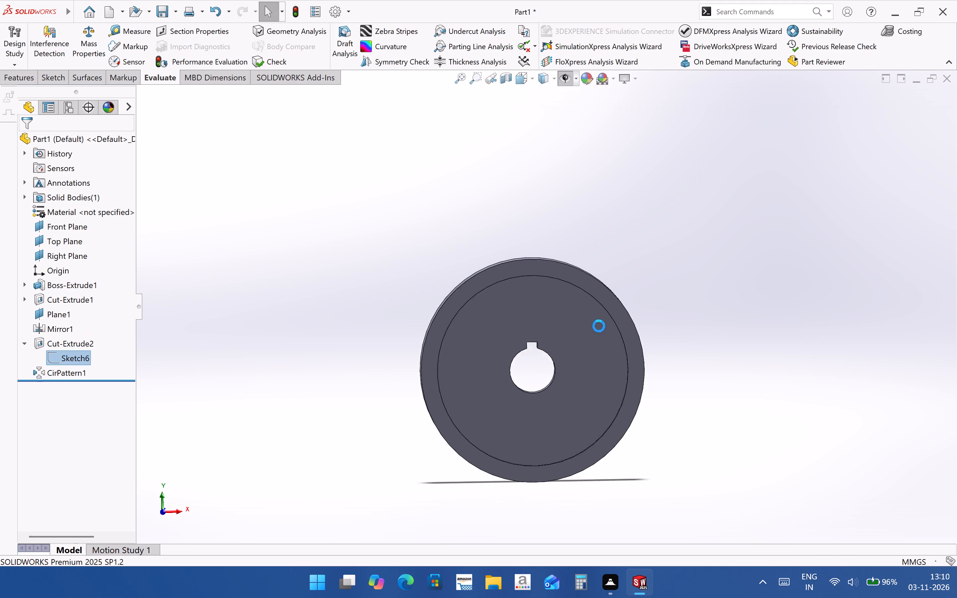
{"action": "scroll", "coordinate": [502, 146], "scroll_direction": "down", "scroll_amount": 12}
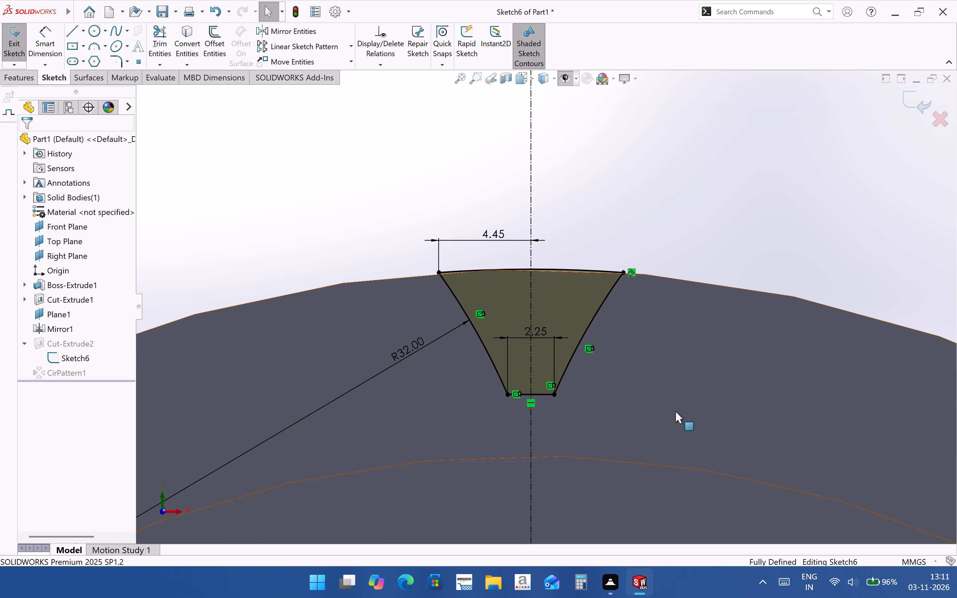
{"action": "double_click", "coordinate": [488, 231]}
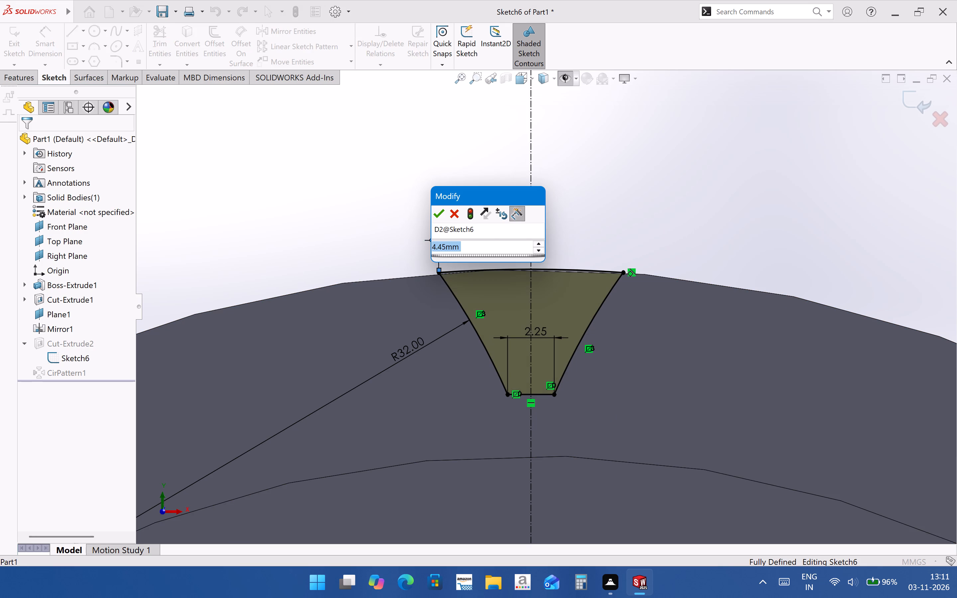
{"action": "key", "text": "BackSpace"}
{"action": "type", "text": "8.90"}
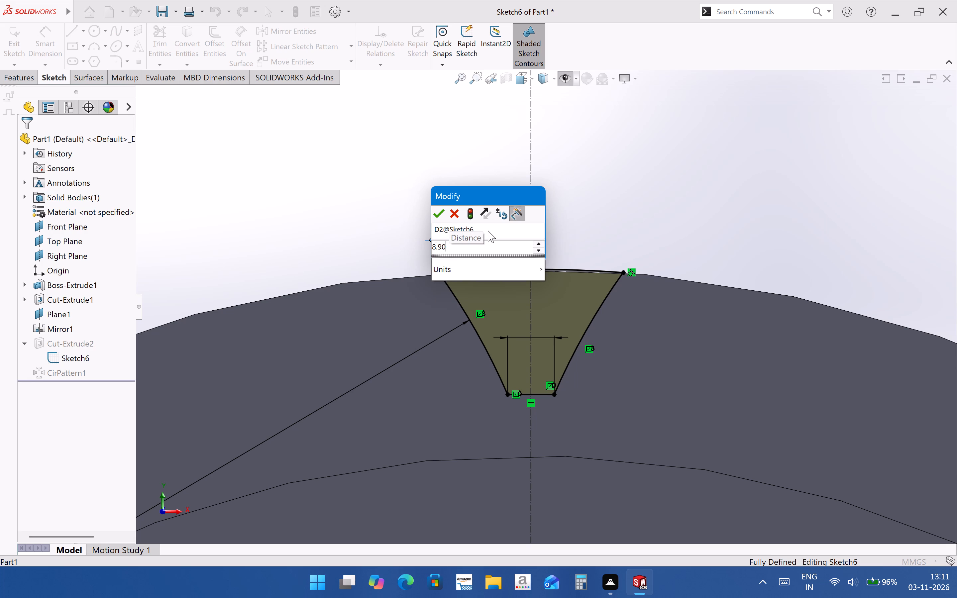
{"action": "key", "text": "slash"}
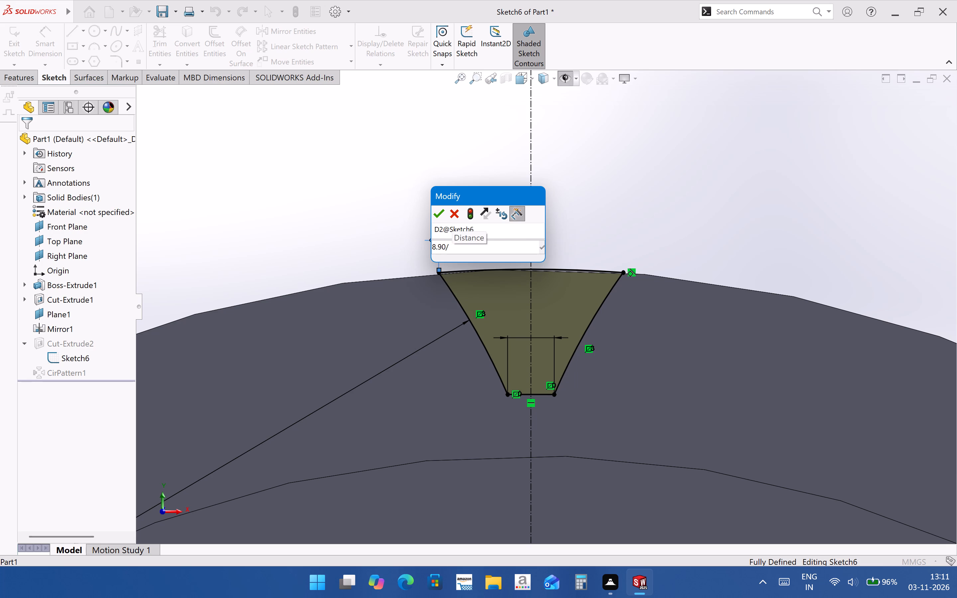
{"action": "key", "text": "2"}
{"action": "key", "text": "Return"}
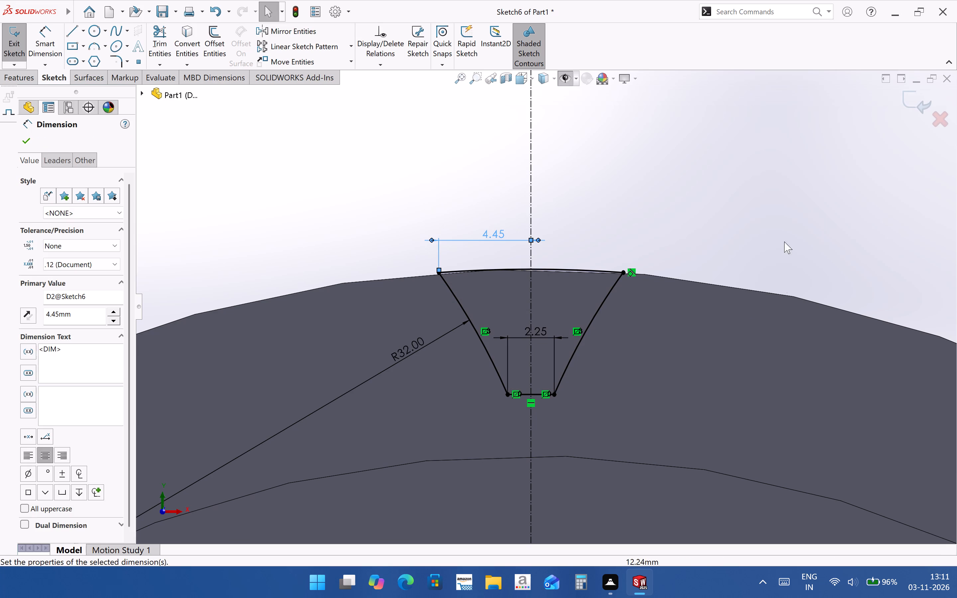
{"action": "left_click", "coordinate": [784, 234]}
{"action": "left_click", "coordinate": [906, 102]}
Examine the whole gear's patterned teeth, recessed face and keyed bore from several angles and face-on.
{"action": "scroll", "coordinate": [407, 262], "scroll_direction": "up", "scroll_amount": 5}
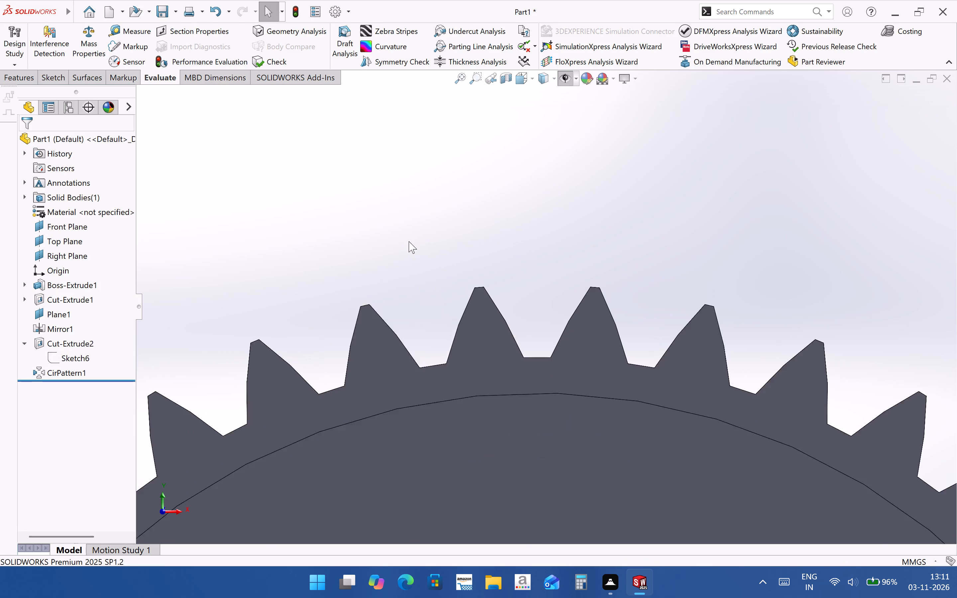
{"action": "scroll", "coordinate": [409, 241], "scroll_direction": "up", "scroll_amount": 3}
{"action": "scroll", "coordinate": [662, 462], "scroll_direction": "up", "scroll_amount": 9}
{"action": "middle_click_drag", "start_coordinate": [585, 418], "coordinate": [617, 498]}
{"action": "scroll", "coordinate": [605, 343], "scroll_direction": "down", "scroll_amount": 3}
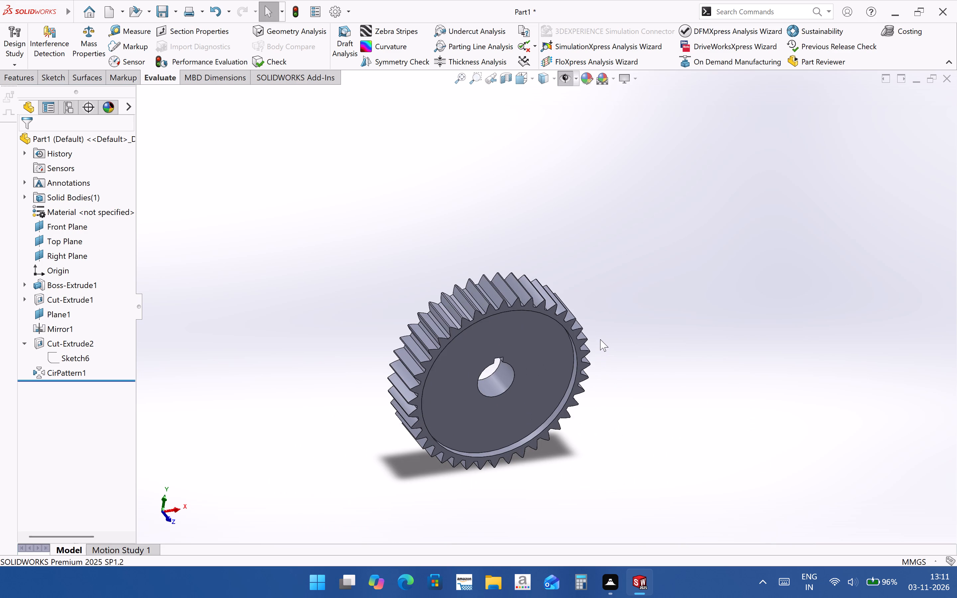
{"action": "middle_click_drag", "start_coordinate": [462, 358], "coordinate": [572, 434]}
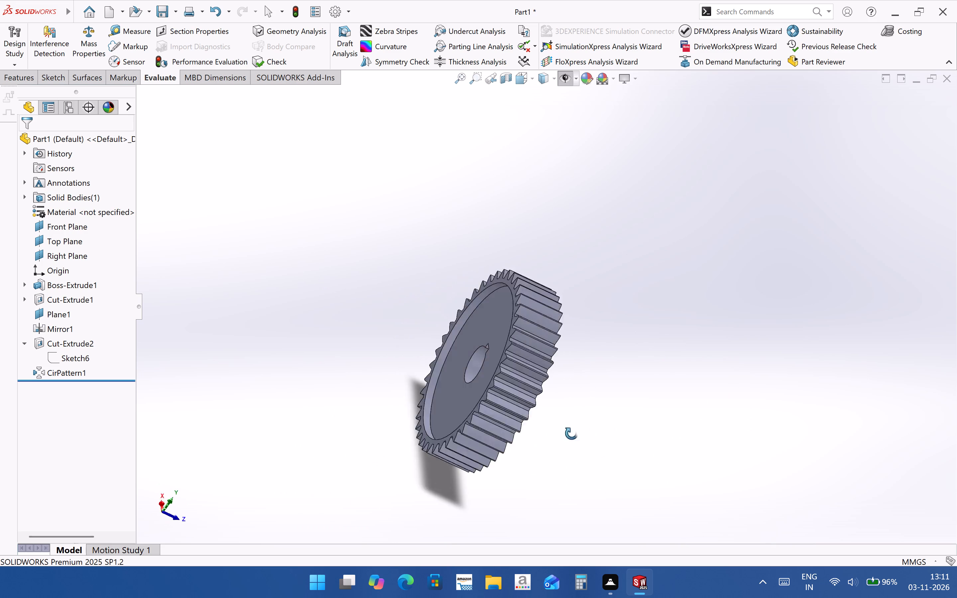
{"action": "middle_click_drag", "start_coordinate": [572, 434], "coordinate": [387, 378]}
{"action": "left_click", "coordinate": [545, 344]}
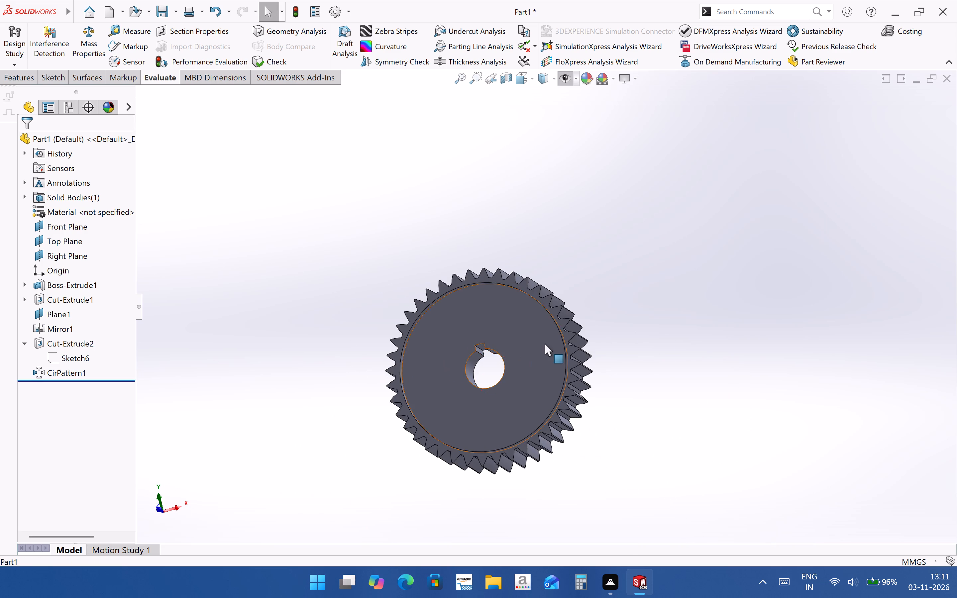
{"action": "key", "text": "ctrl+8"}
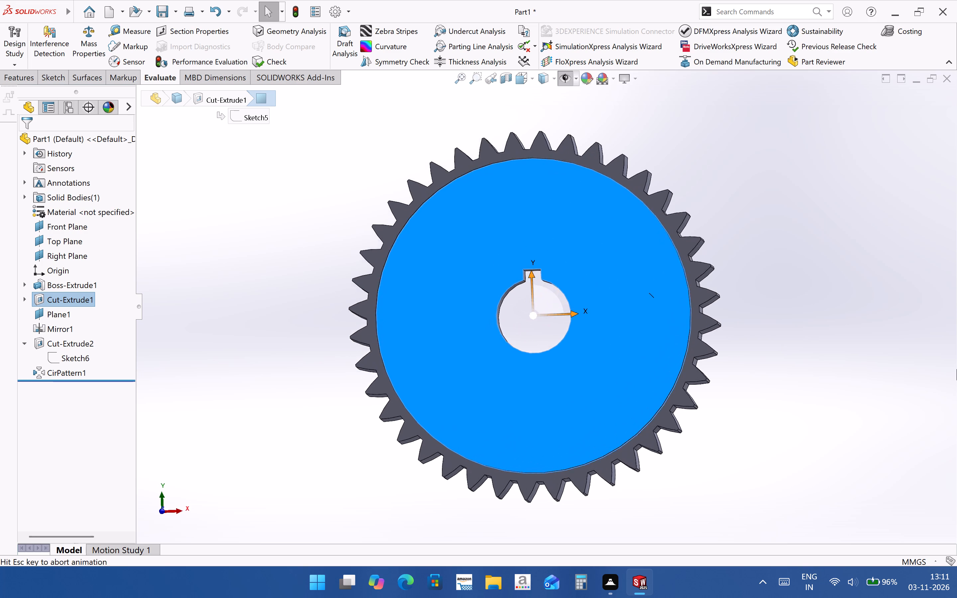
{"action": "left_click", "coordinate": [956, 500]}
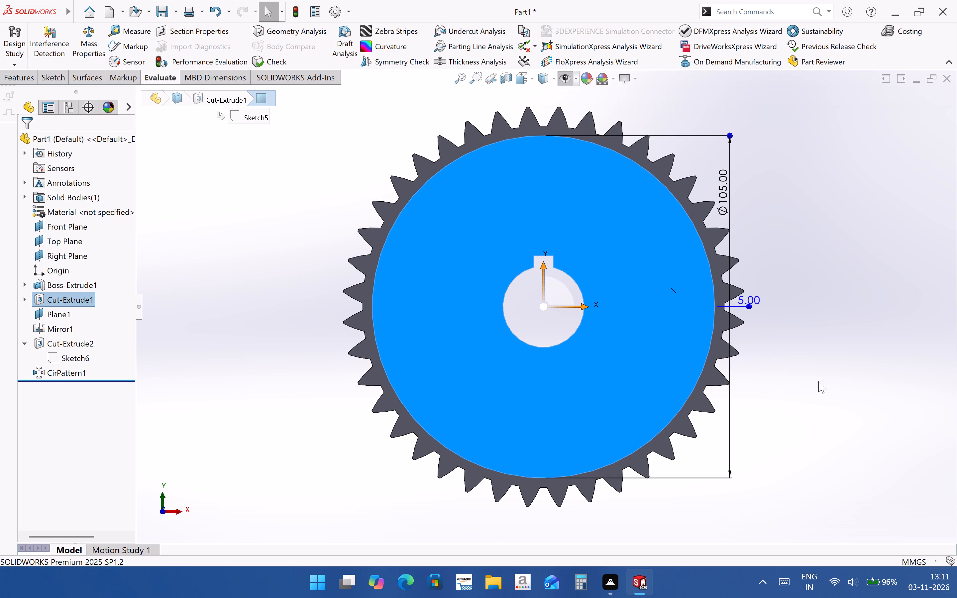
{"action": "left_click", "coordinate": [818, 381]}
{"action": "scroll", "coordinate": [792, 387], "scroll_direction": "up", "scroll_amount": 1}
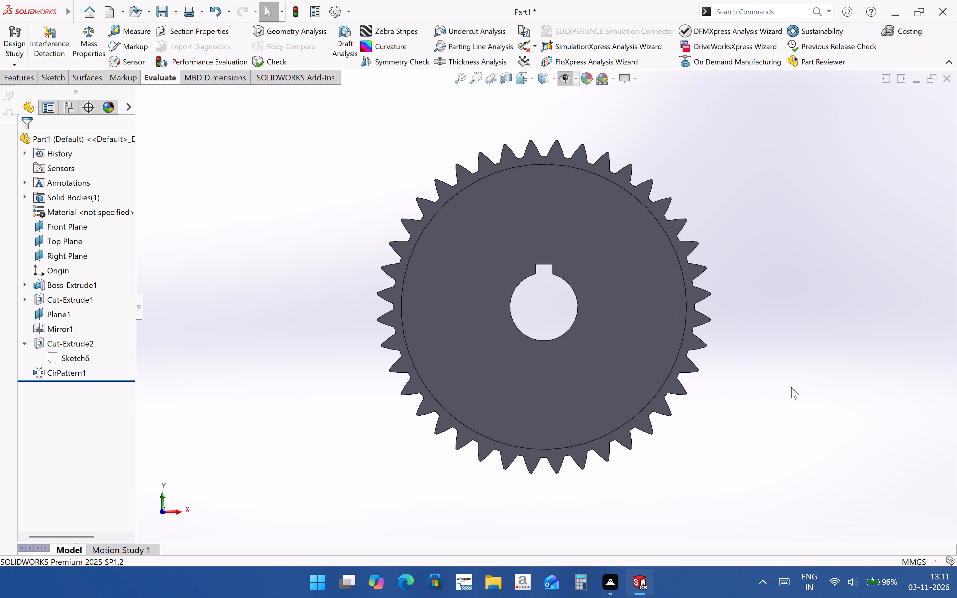
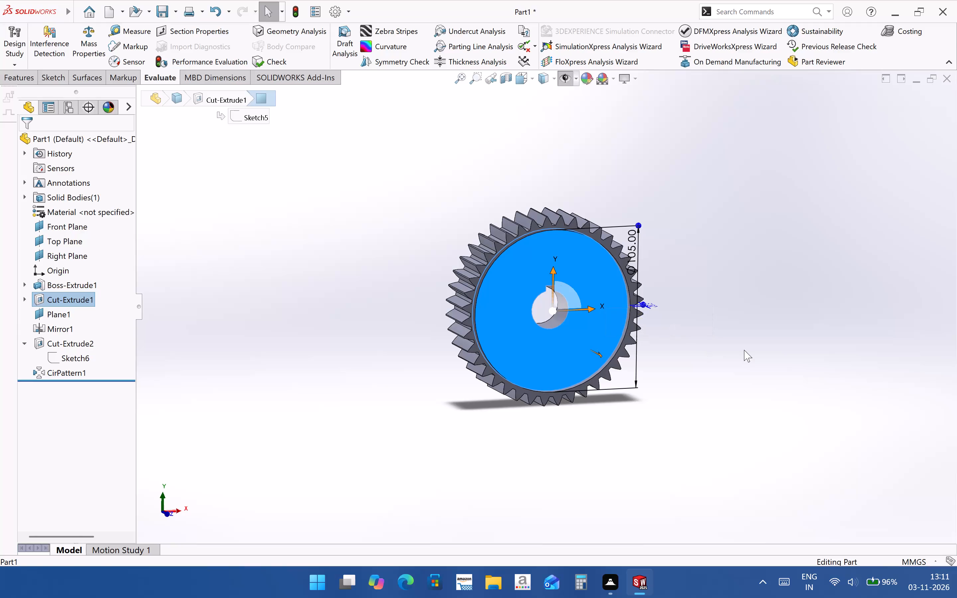
Set the depth of the face recess cut to 8 mm.
{"action": "key", "text": "ctrl+8"}
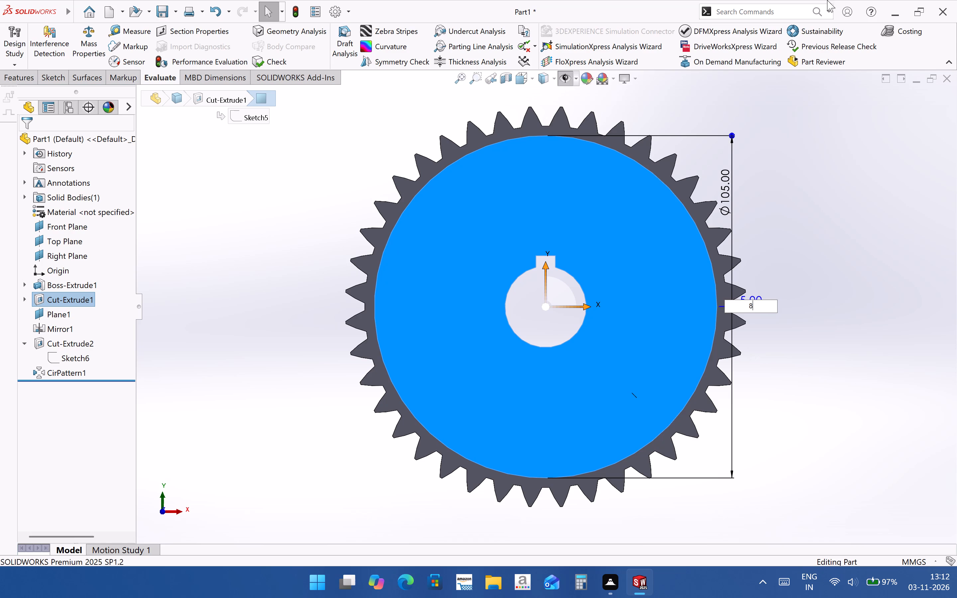
{"action": "middle_click_drag", "start_coordinate": [481, 368], "coordinate": [454, 327]}
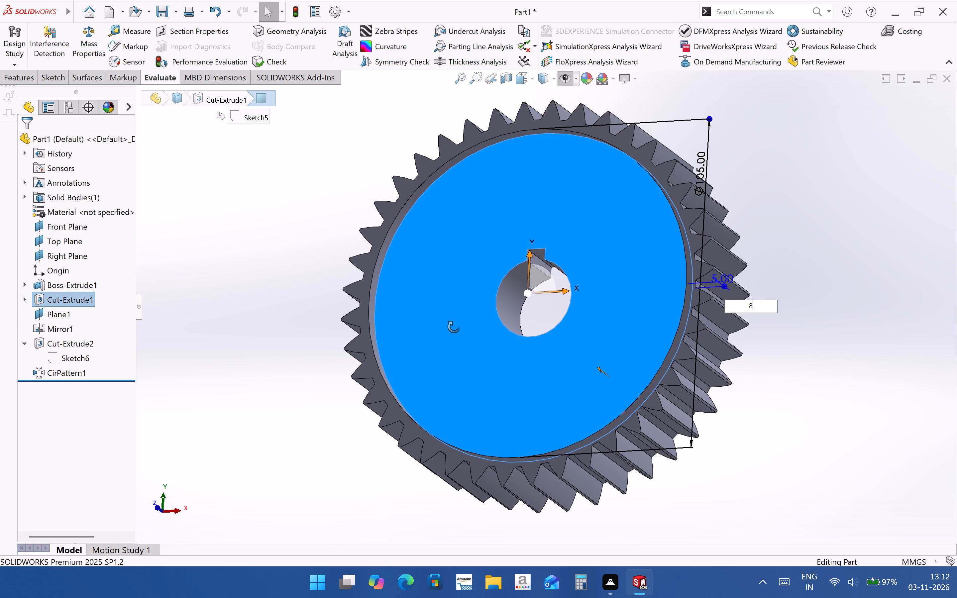
{"action": "middle_click_drag", "start_coordinate": [454, 327], "coordinate": [454, 327]}
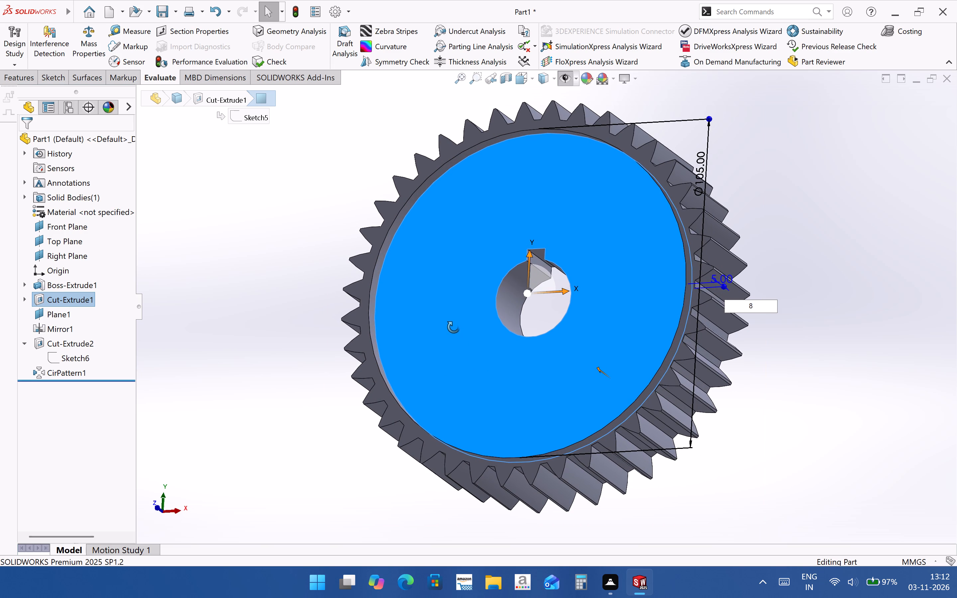
{"action": "middle_click_drag", "start_coordinate": [454, 327], "coordinate": [453, 327]}
{"action": "middle_click_drag", "start_coordinate": [453, 327], "coordinate": [482, 318]}
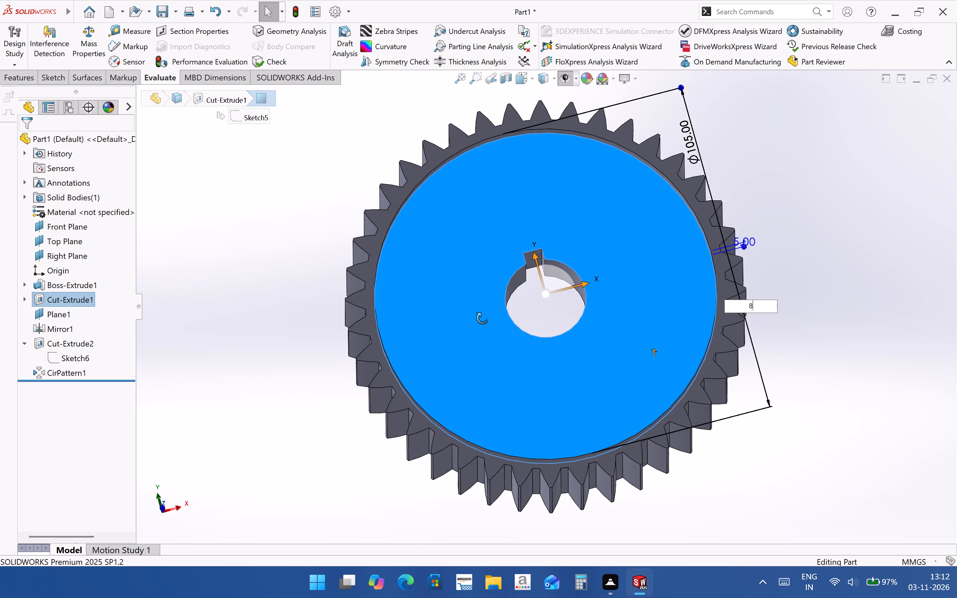
{"action": "middle_click_drag", "start_coordinate": [482, 318], "coordinate": [450, 385]}
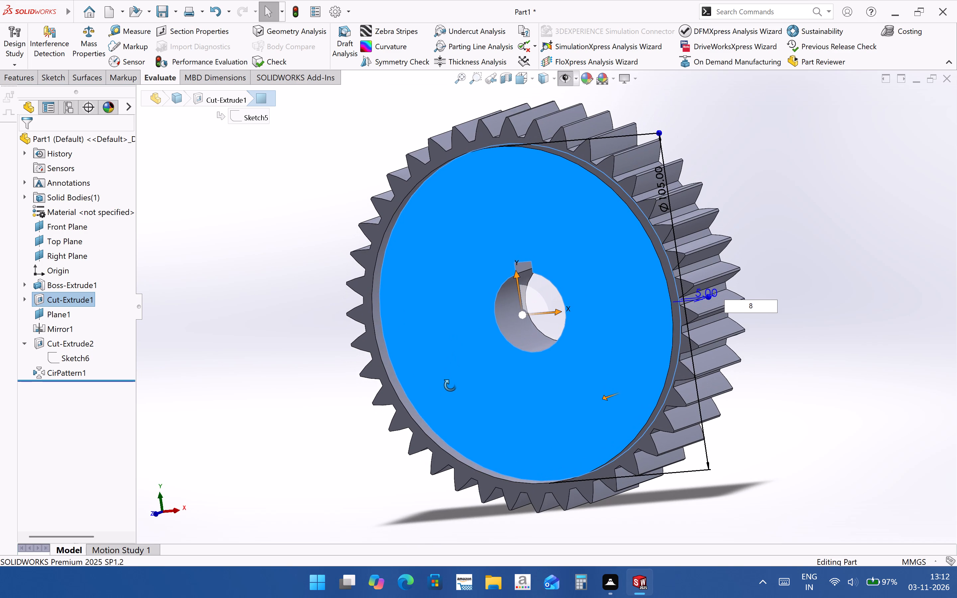
{"action": "middle_click_drag", "start_coordinate": [450, 385], "coordinate": [494, 388]}
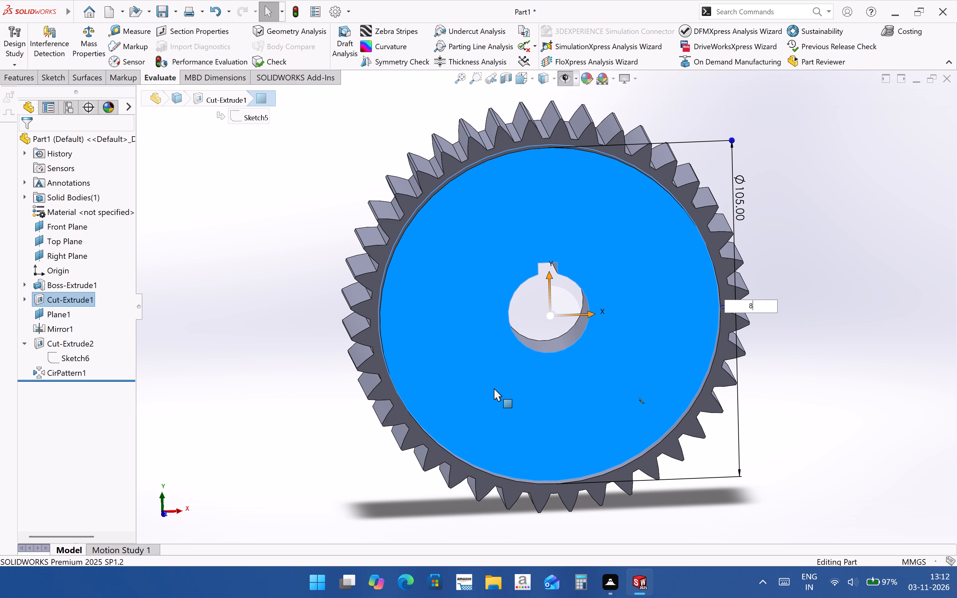
{"action": "left_click", "coordinate": [889, 343]}
Start a sketch on the recessed face and convert the face's outer circular edge into sketch geometry.
{"action": "left_click", "coordinate": [584, 369]}
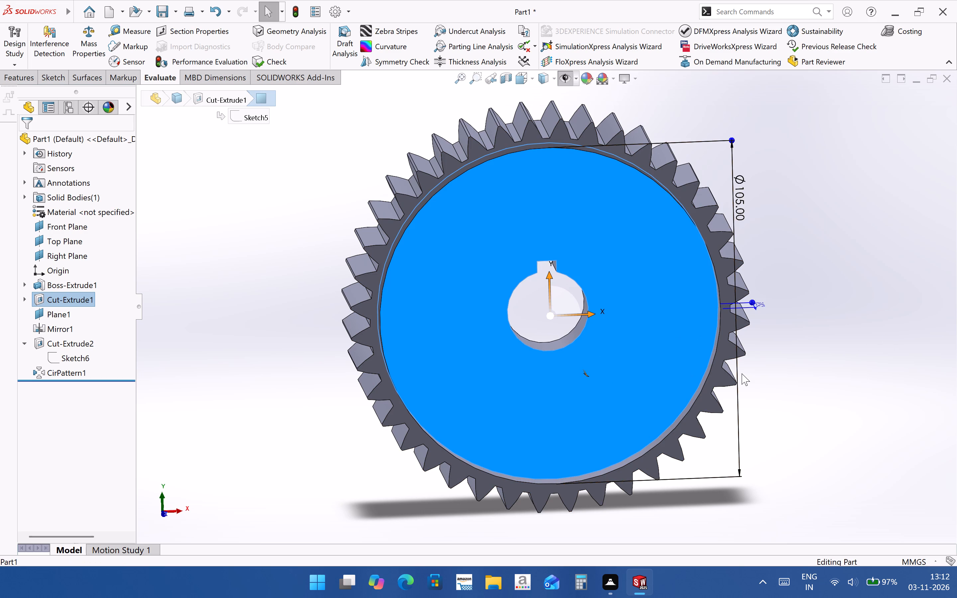
{"action": "key", "text": "ctrl+8"}
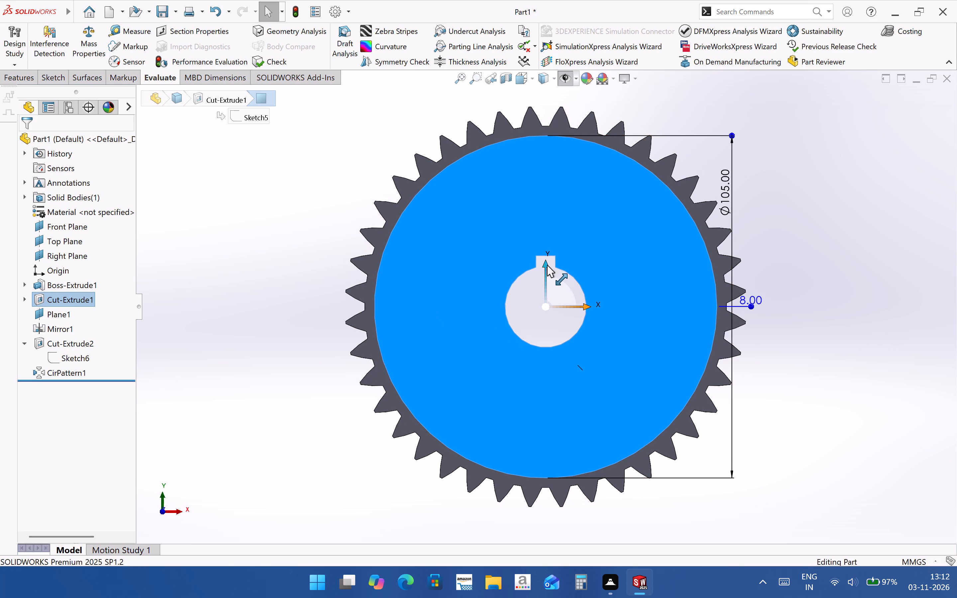
{"action": "left_click", "coordinate": [603, 354]}
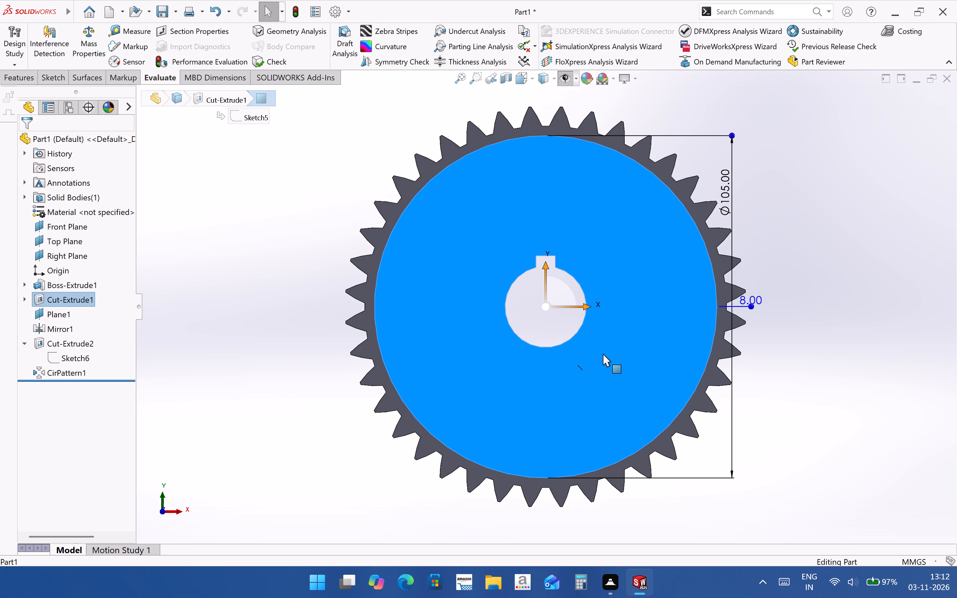
{"action": "left_click", "coordinate": [639, 332]}
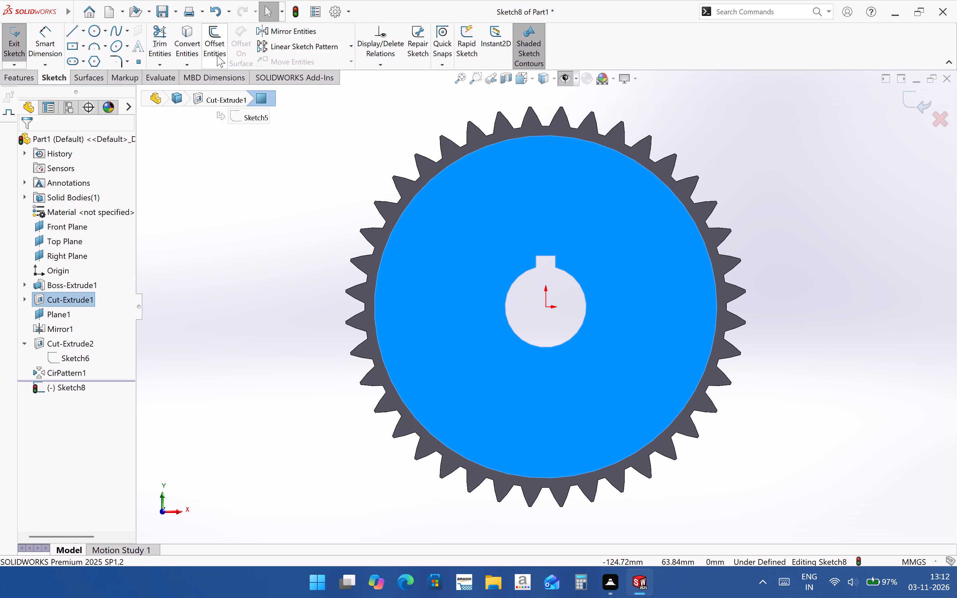
{"action": "left_click", "coordinate": [187, 44]}
Convert the bore edge and the keyway's three straight edges into geometry in the recessed-face sketch.
{"action": "scroll", "coordinate": [546, 289], "scroll_direction": "down", "scroll_amount": 2}
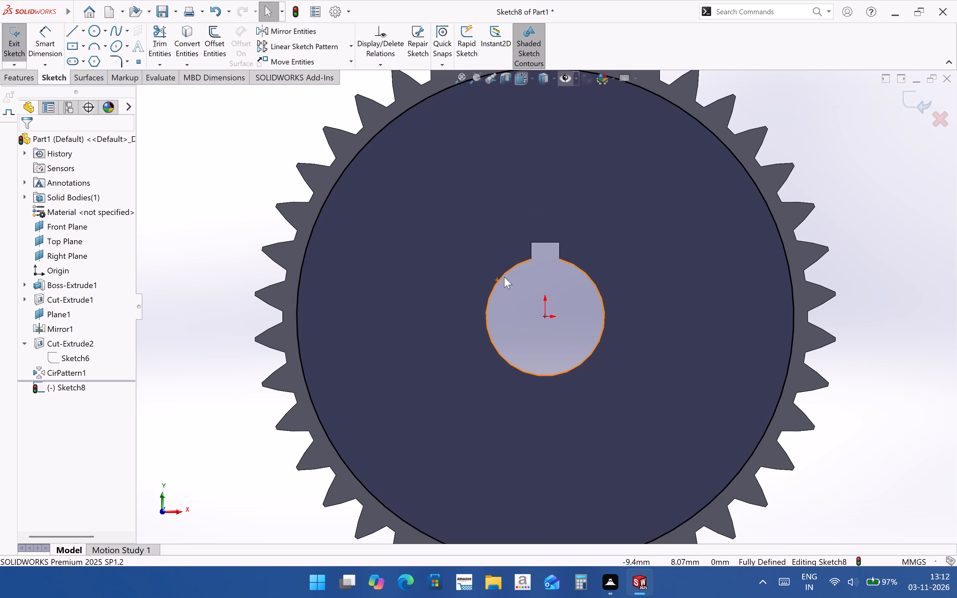
{"action": "left_click", "coordinate": [504, 273]}
{"action": "scroll", "coordinate": [555, 242], "scroll_direction": "down", "scroll_amount": 3}
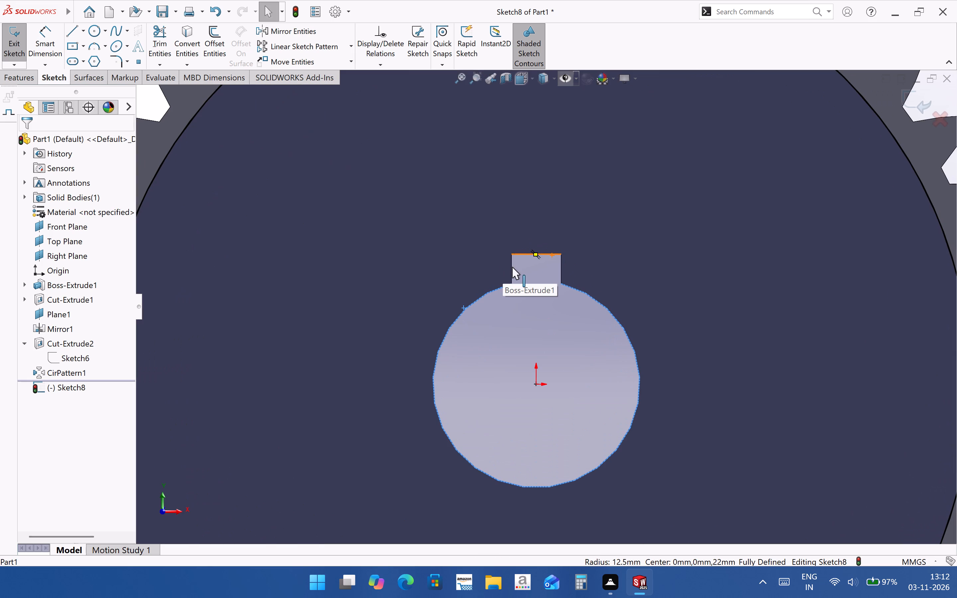
{"action": "left_click", "coordinate": [525, 254]}
{"action": "left_click", "coordinate": [512, 266]}
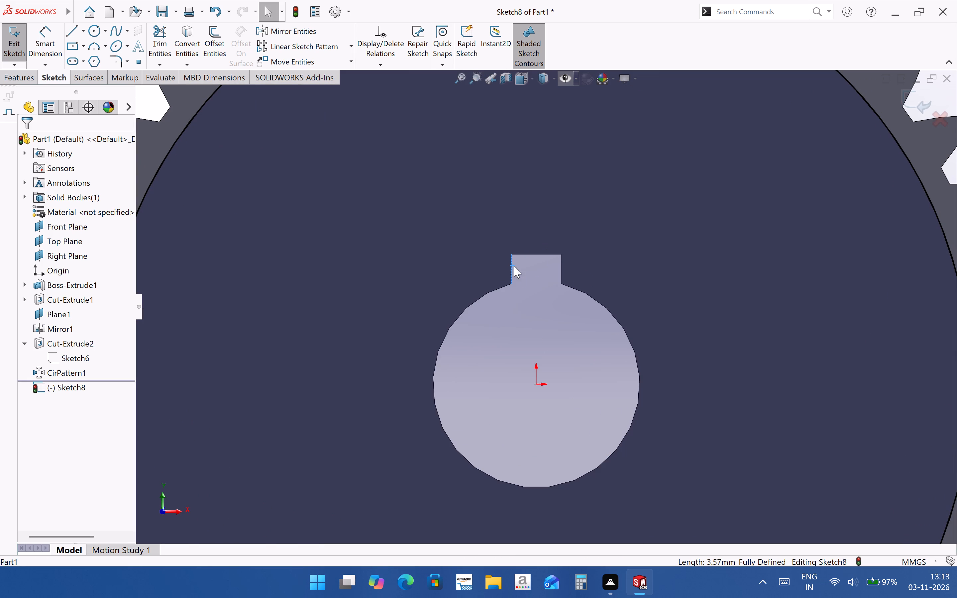
{"action": "left_click", "coordinate": [561, 269], "text": "ctrl"}
{"action": "left_click", "coordinate": [545, 254], "text": "ctrl"}
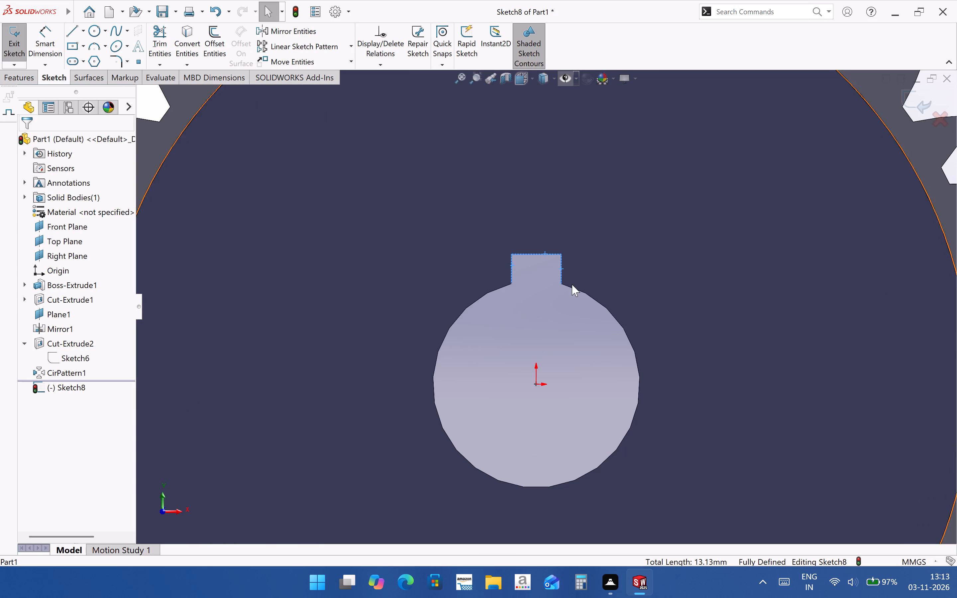
{"action": "left_click", "coordinate": [579, 289], "text": "ctrl"}
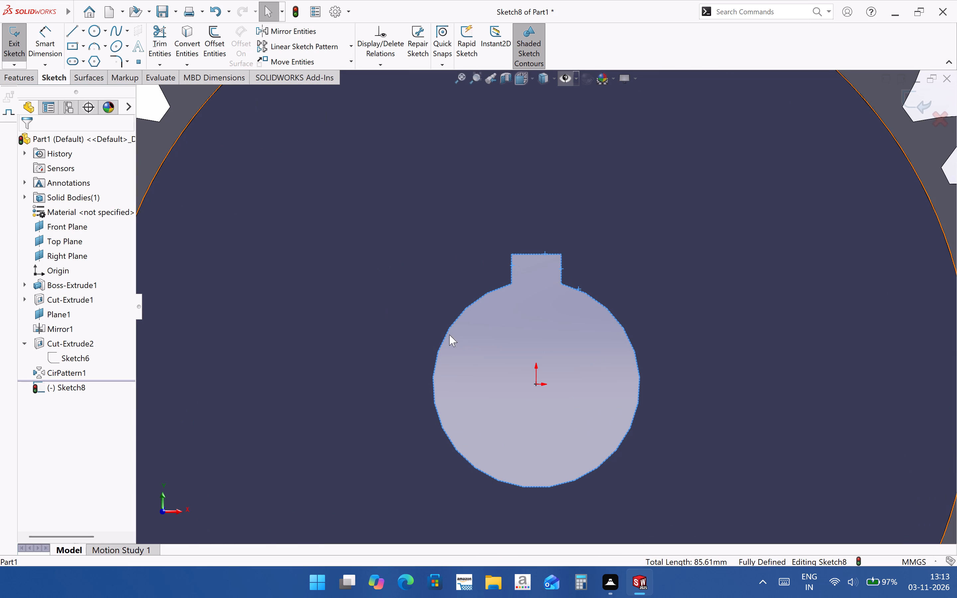
{"action": "left_click", "coordinate": [189, 38]}
{"action": "scroll", "coordinate": [561, 308], "scroll_direction": "up", "scroll_amount": 3}
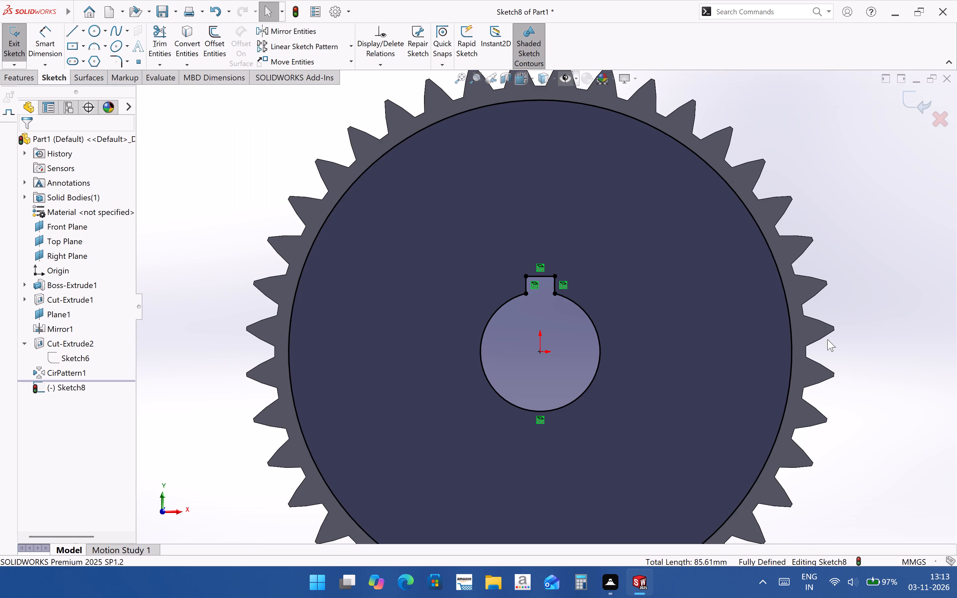
{"action": "left_click", "coordinate": [897, 329]}
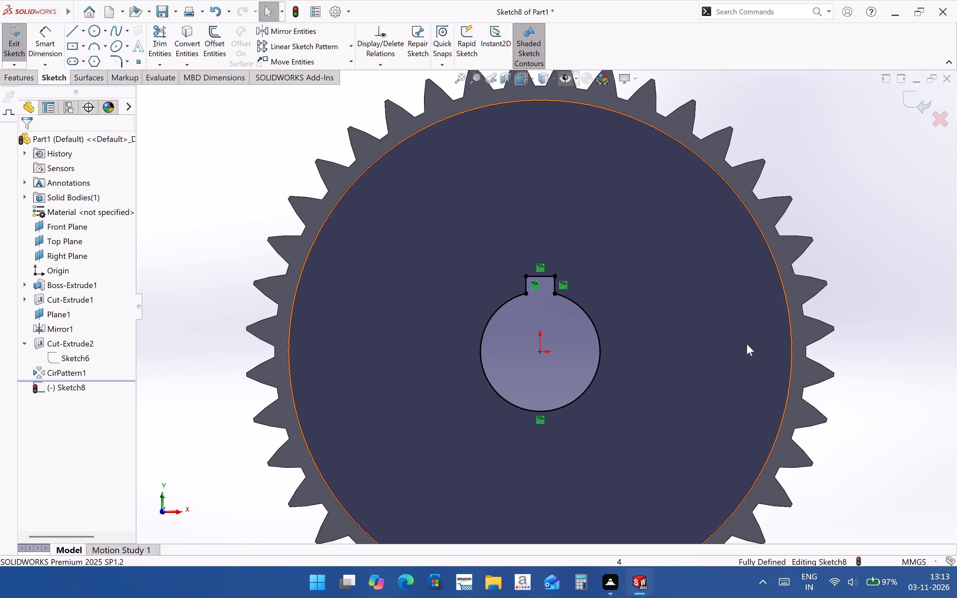
Sketch a circle around the bore centred on the origin, dimension its diameter to 35 mm, and exit the sketch.
{"action": "left_click", "coordinate": [94, 37]}
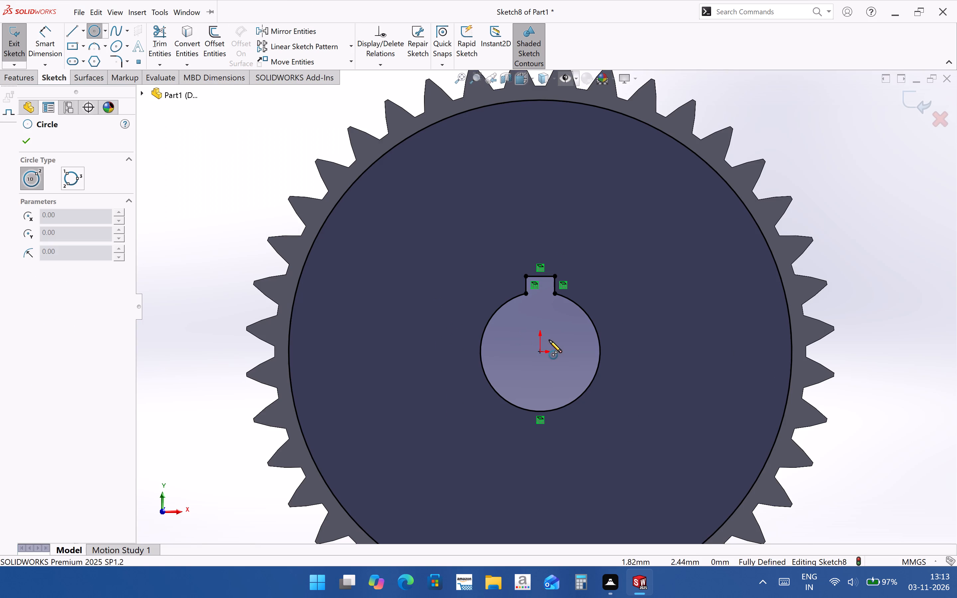
{"action": "left_click", "coordinate": [541, 350]}
{"action": "left_click", "coordinate": [580, 257]}
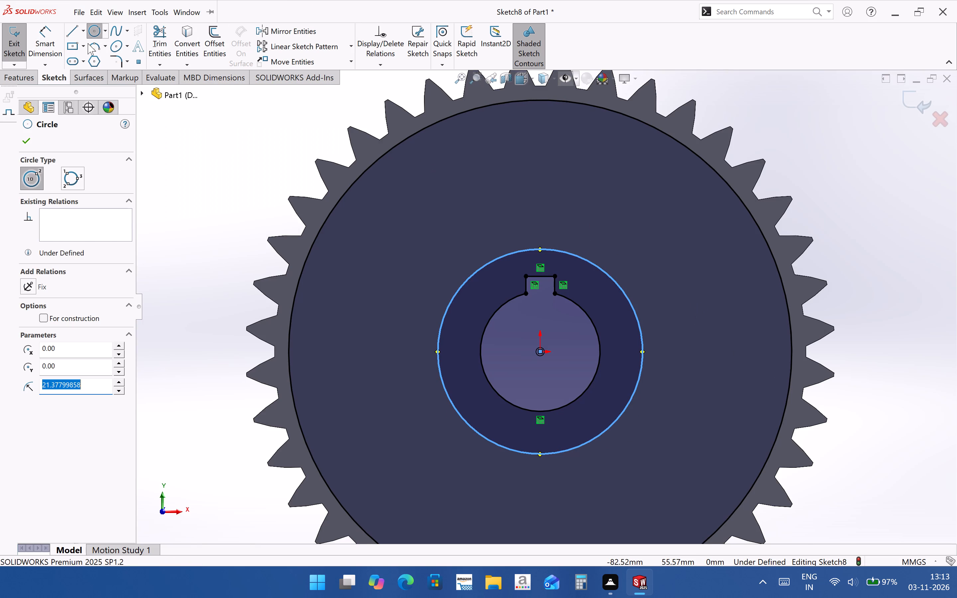
{"action": "left_click", "coordinate": [56, 45]}
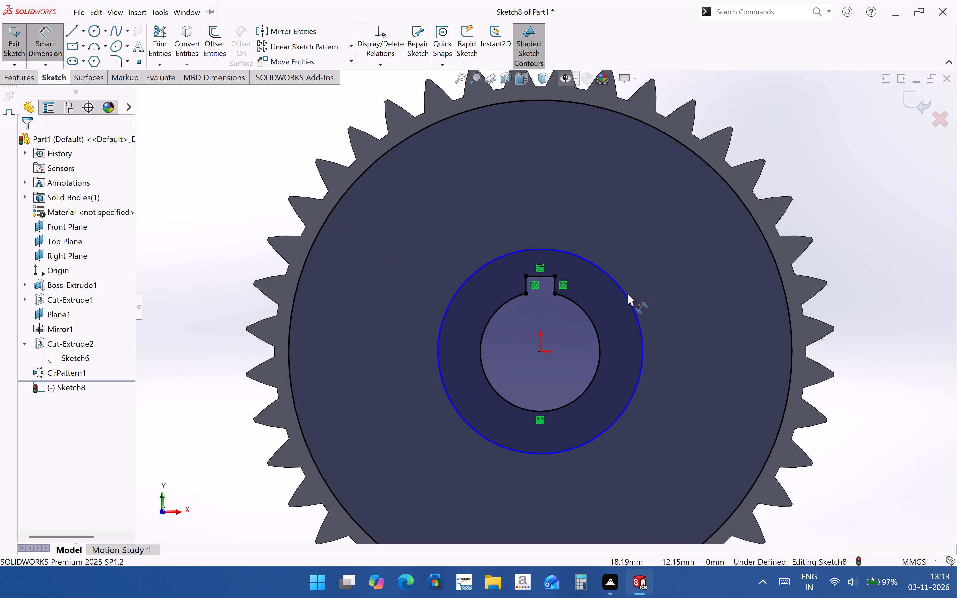
{"action": "left_click", "coordinate": [625, 296]}
{"action": "left_click", "coordinate": [637, 274]}
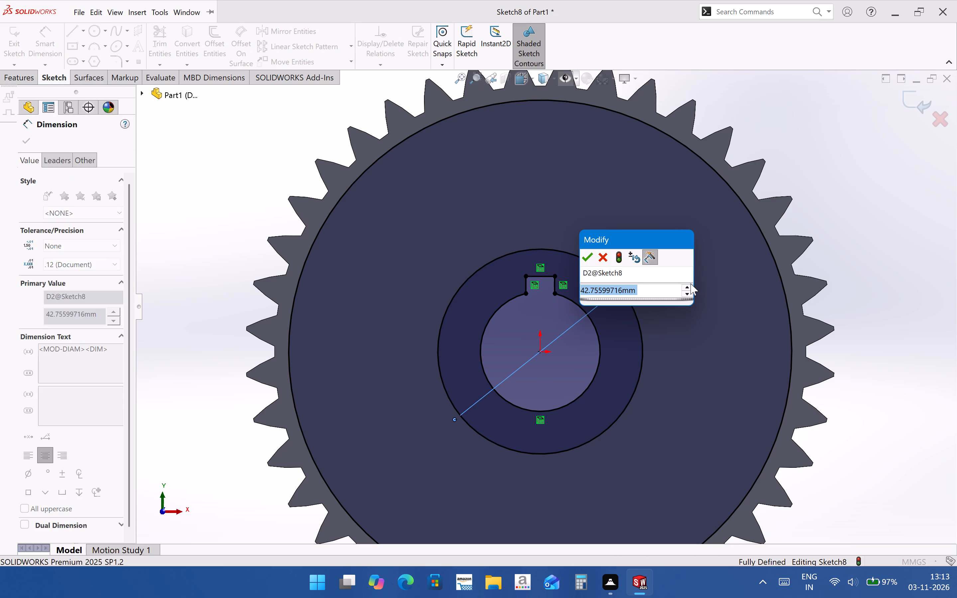
{"action": "type", "text": "35"}
{"action": "key", "text": "Return"}
{"action": "left_click", "coordinate": [904, 94]}
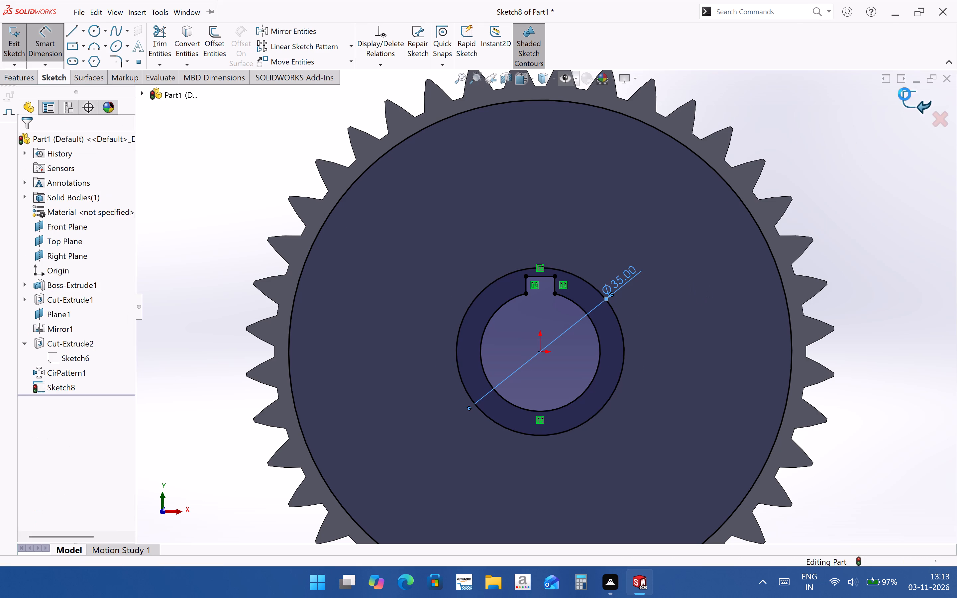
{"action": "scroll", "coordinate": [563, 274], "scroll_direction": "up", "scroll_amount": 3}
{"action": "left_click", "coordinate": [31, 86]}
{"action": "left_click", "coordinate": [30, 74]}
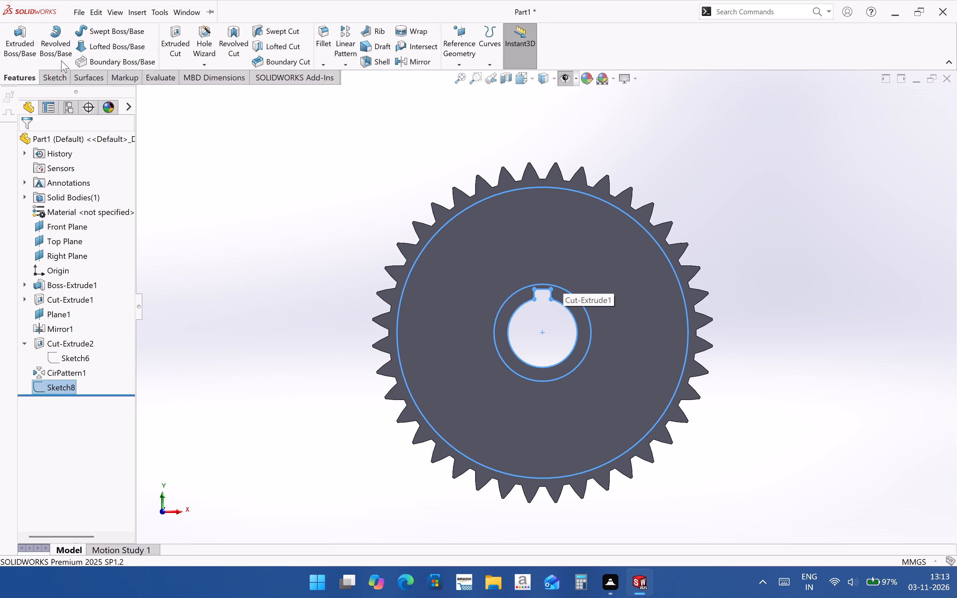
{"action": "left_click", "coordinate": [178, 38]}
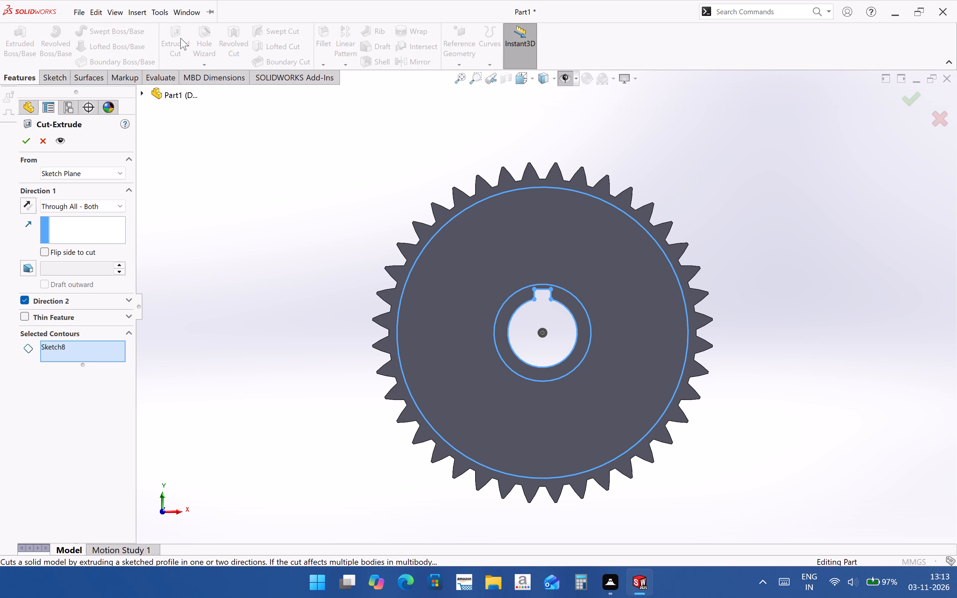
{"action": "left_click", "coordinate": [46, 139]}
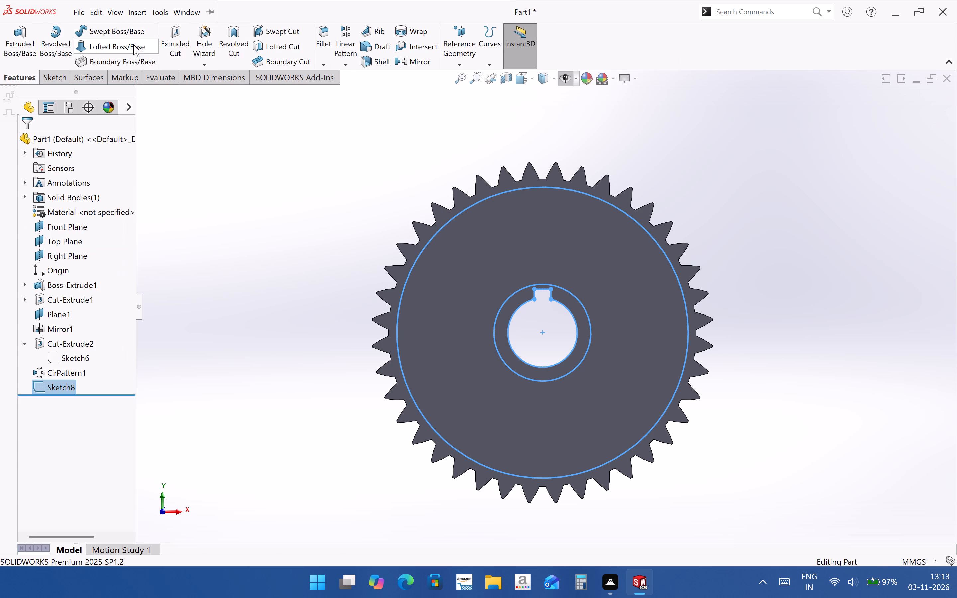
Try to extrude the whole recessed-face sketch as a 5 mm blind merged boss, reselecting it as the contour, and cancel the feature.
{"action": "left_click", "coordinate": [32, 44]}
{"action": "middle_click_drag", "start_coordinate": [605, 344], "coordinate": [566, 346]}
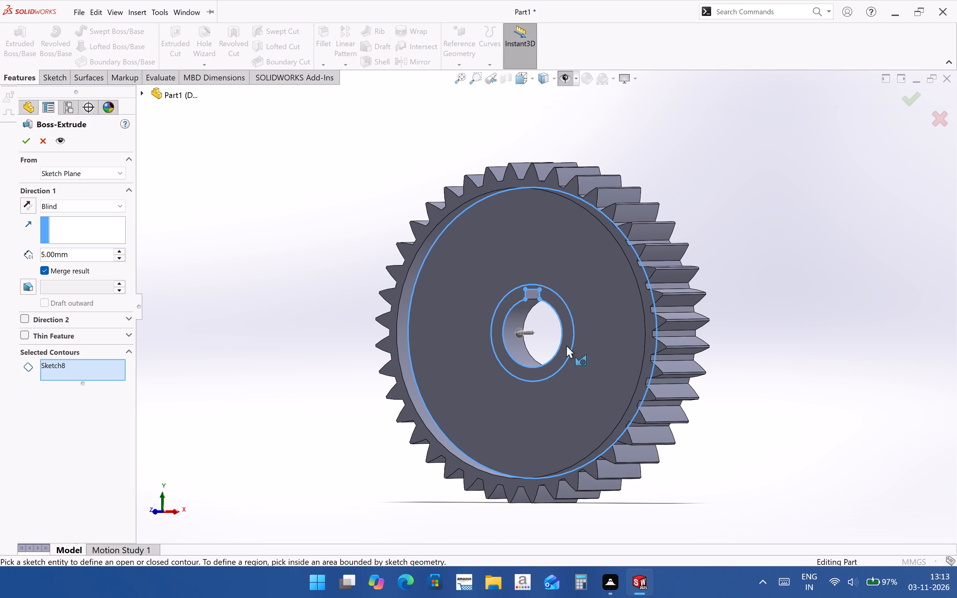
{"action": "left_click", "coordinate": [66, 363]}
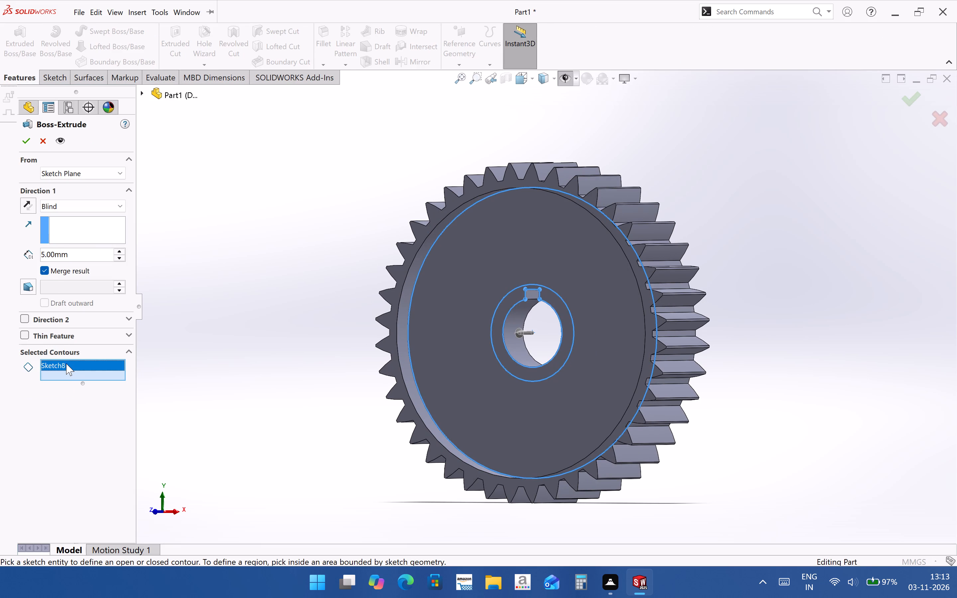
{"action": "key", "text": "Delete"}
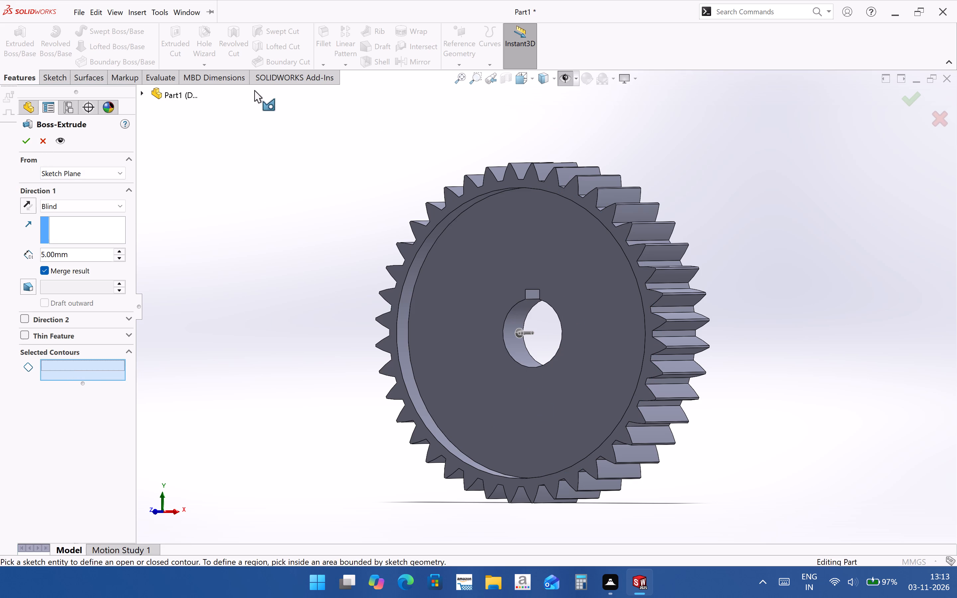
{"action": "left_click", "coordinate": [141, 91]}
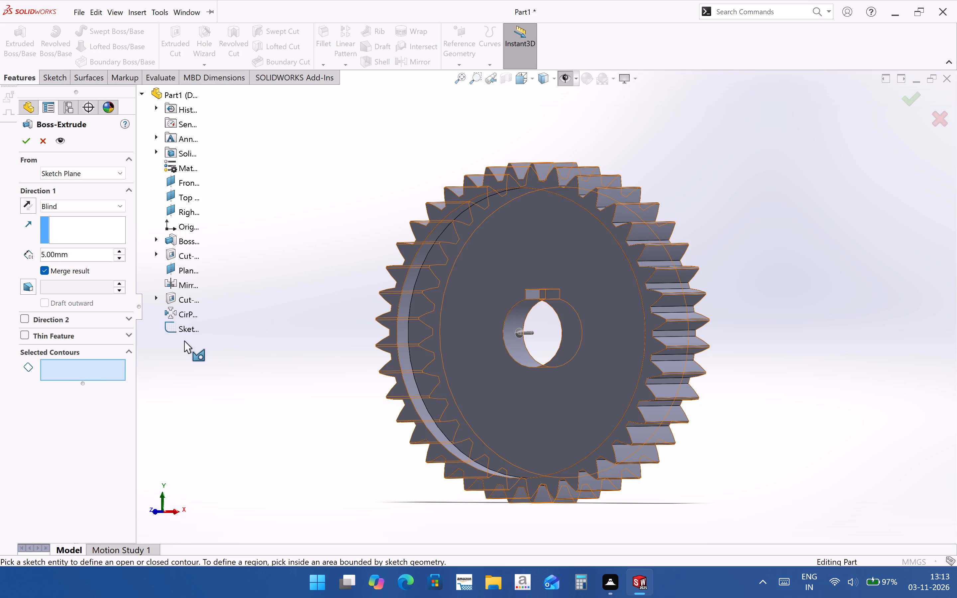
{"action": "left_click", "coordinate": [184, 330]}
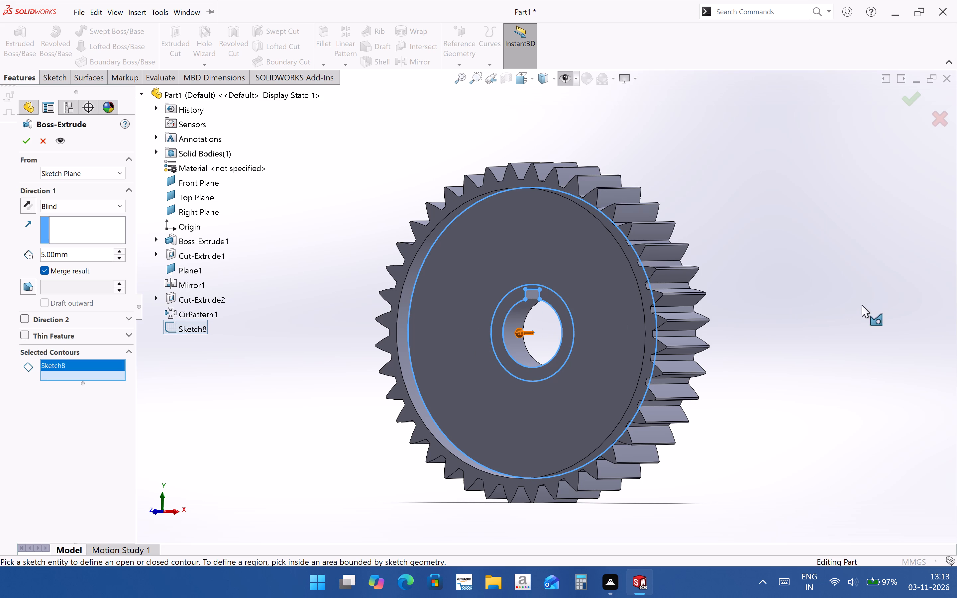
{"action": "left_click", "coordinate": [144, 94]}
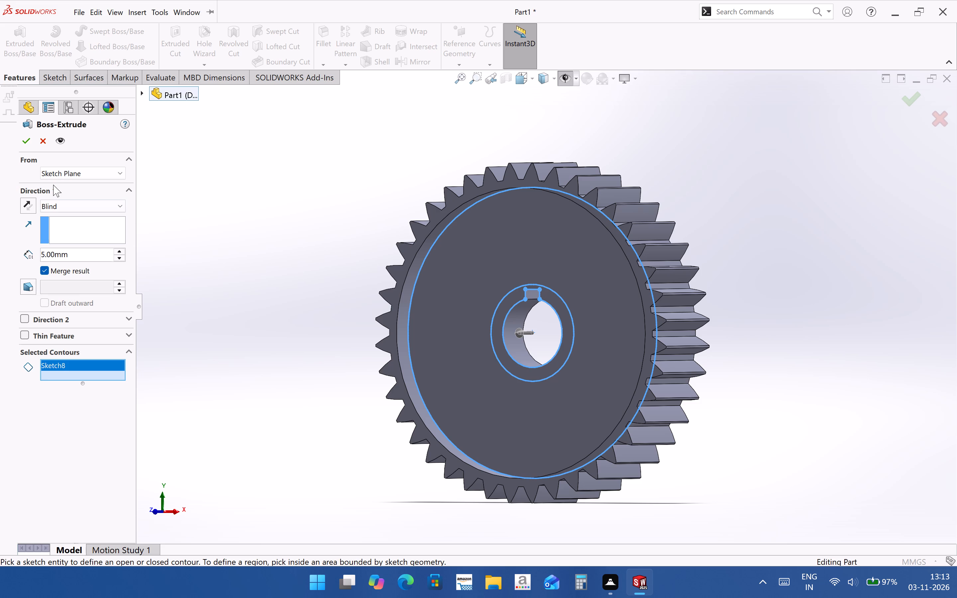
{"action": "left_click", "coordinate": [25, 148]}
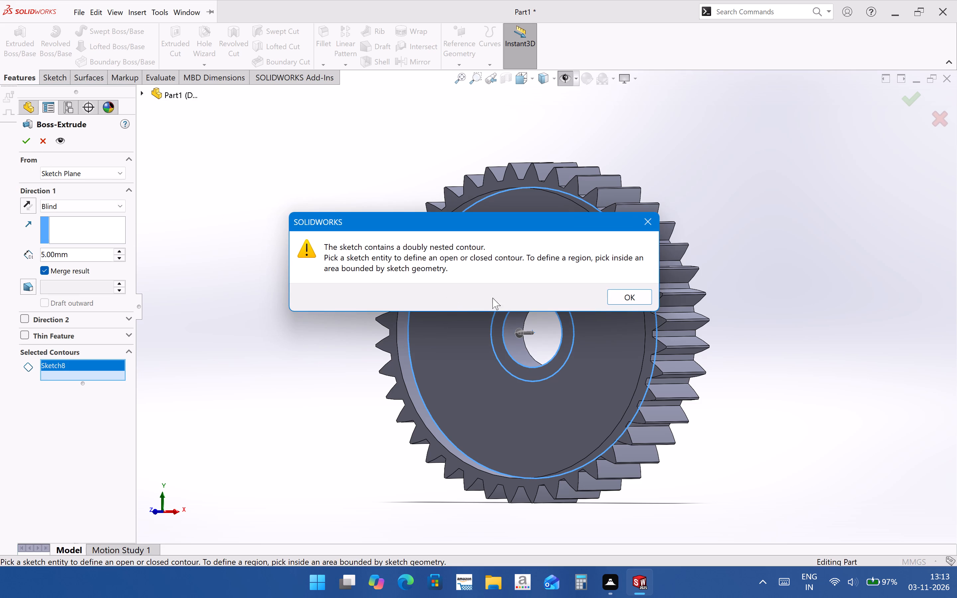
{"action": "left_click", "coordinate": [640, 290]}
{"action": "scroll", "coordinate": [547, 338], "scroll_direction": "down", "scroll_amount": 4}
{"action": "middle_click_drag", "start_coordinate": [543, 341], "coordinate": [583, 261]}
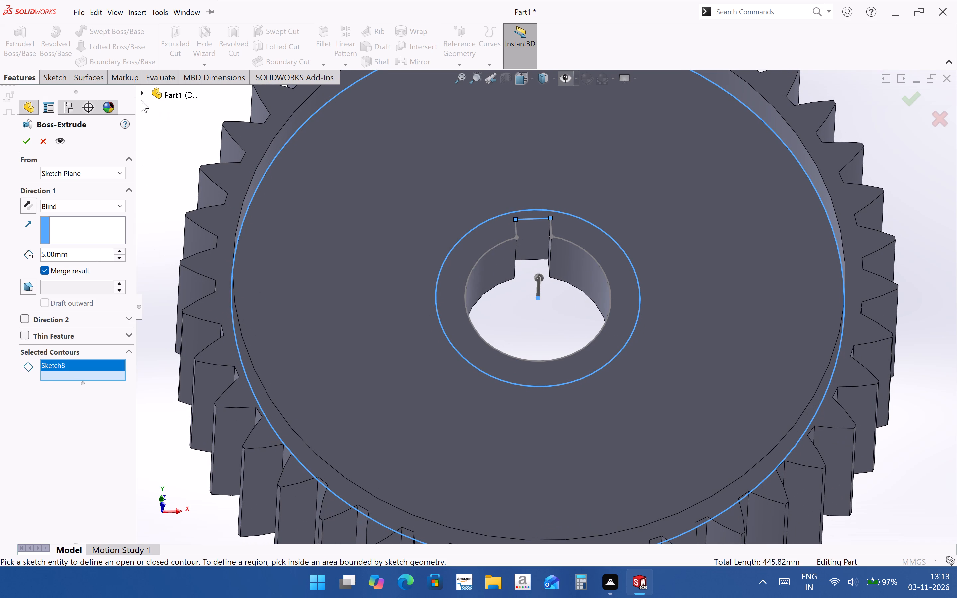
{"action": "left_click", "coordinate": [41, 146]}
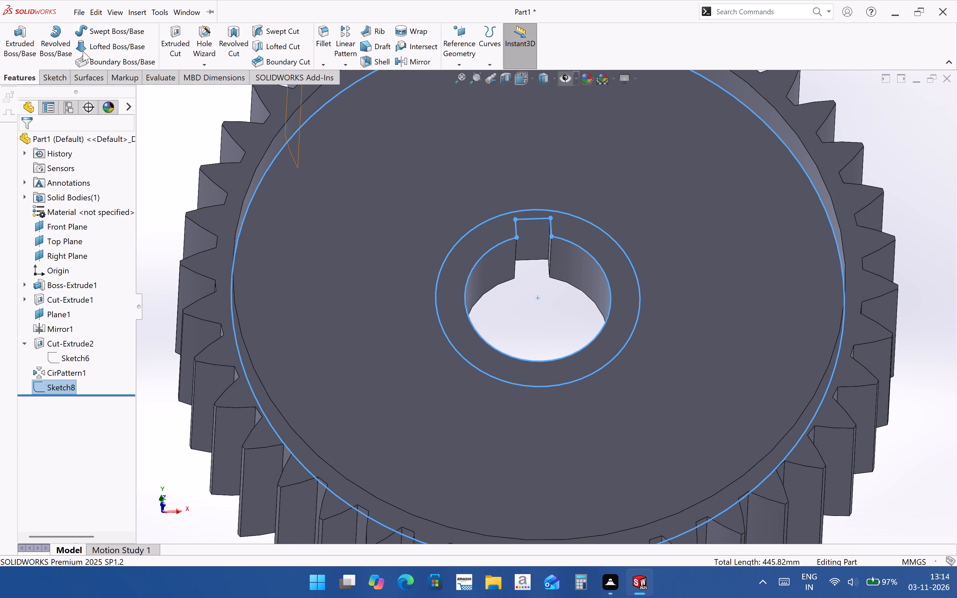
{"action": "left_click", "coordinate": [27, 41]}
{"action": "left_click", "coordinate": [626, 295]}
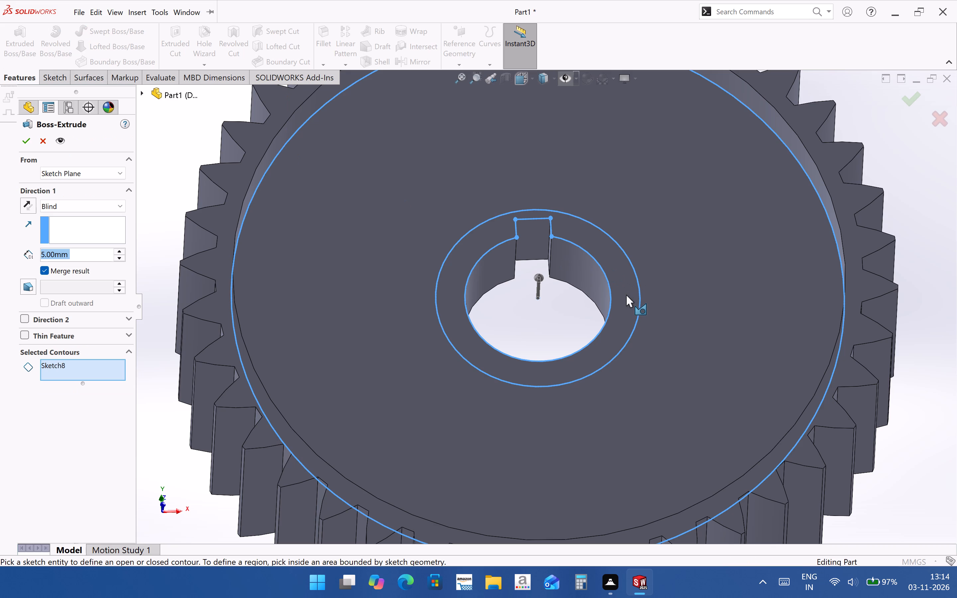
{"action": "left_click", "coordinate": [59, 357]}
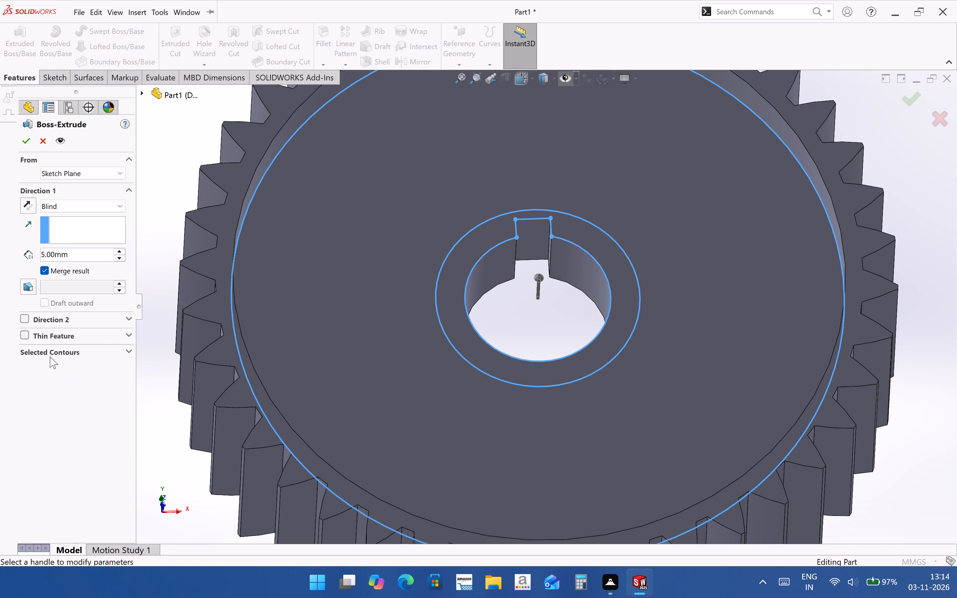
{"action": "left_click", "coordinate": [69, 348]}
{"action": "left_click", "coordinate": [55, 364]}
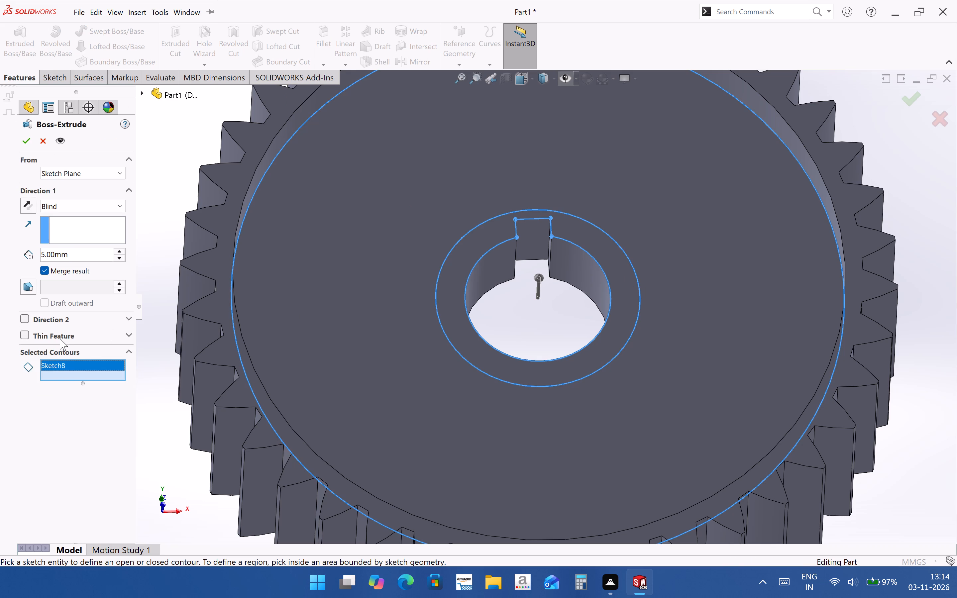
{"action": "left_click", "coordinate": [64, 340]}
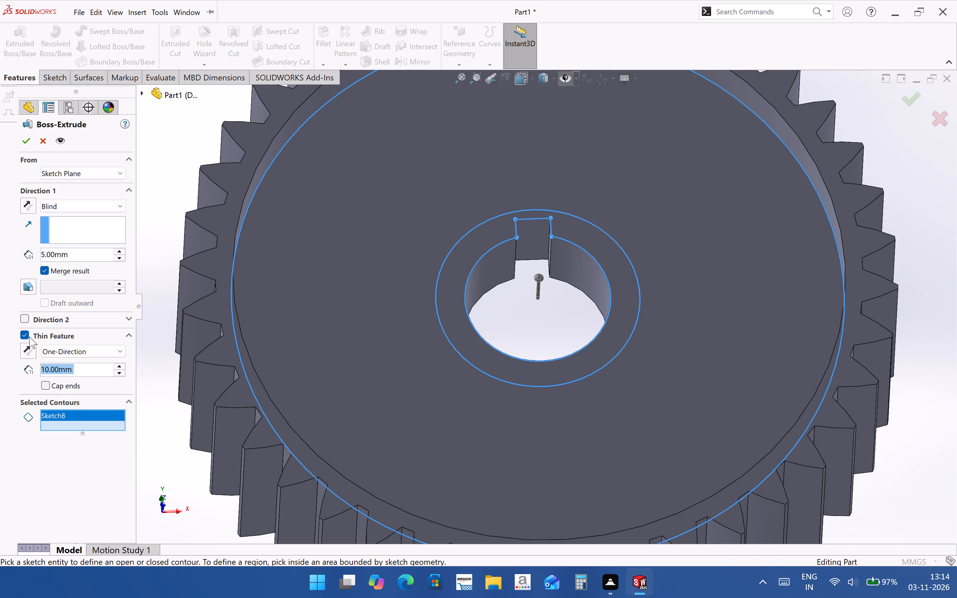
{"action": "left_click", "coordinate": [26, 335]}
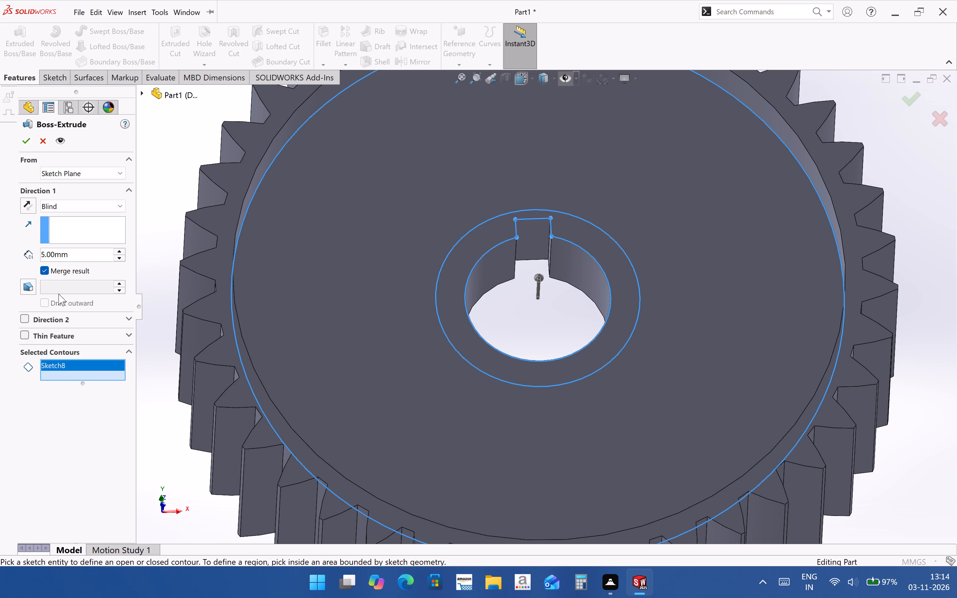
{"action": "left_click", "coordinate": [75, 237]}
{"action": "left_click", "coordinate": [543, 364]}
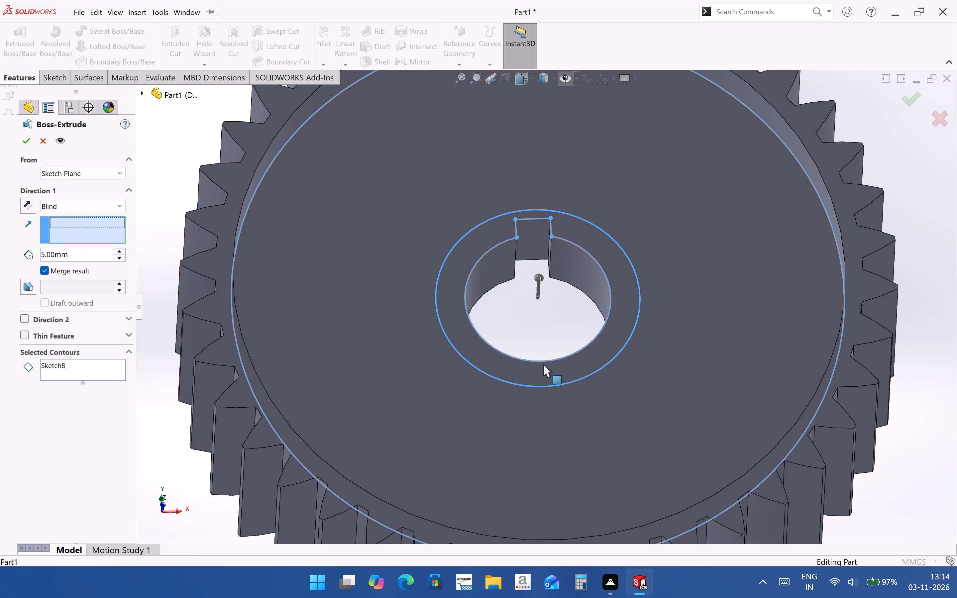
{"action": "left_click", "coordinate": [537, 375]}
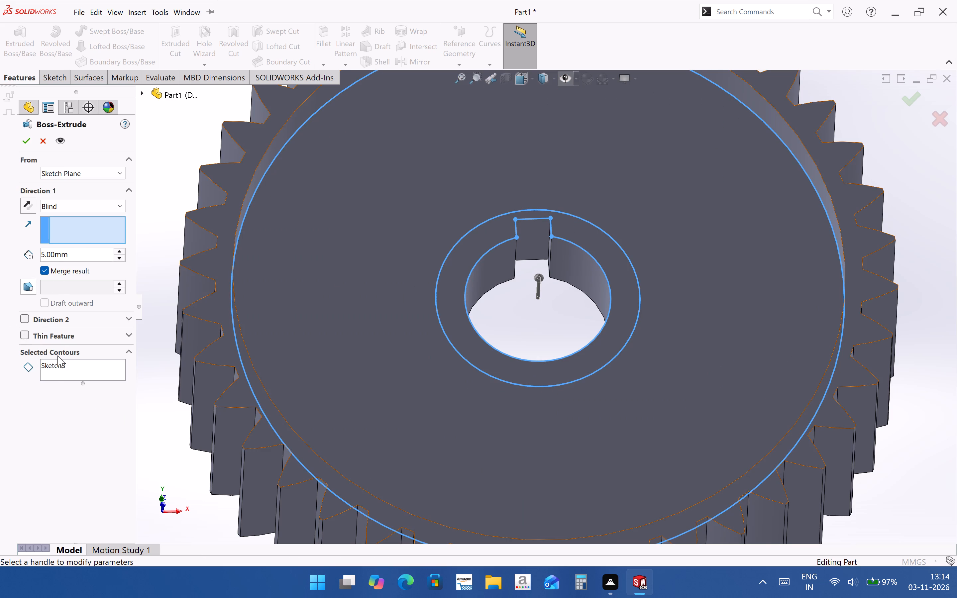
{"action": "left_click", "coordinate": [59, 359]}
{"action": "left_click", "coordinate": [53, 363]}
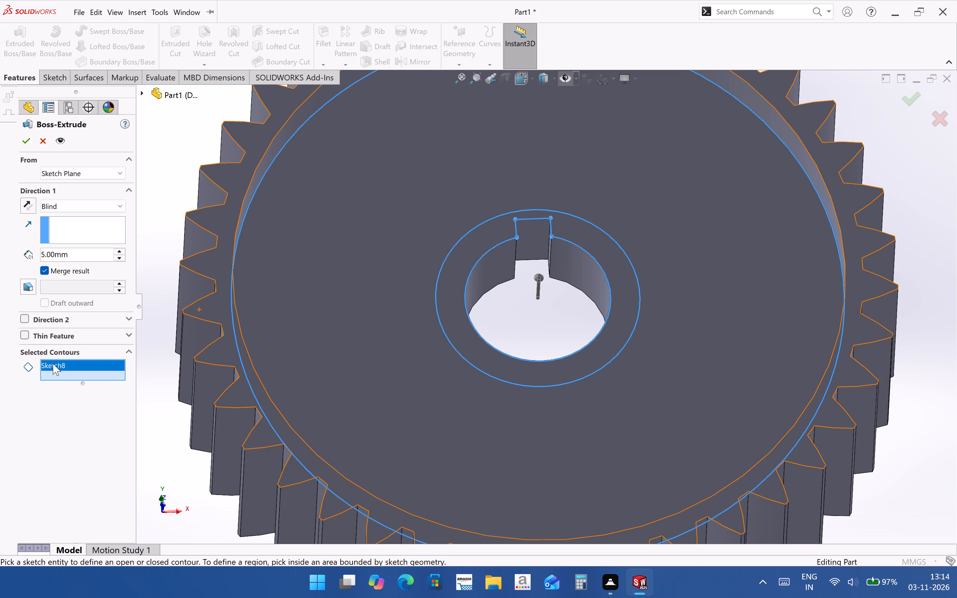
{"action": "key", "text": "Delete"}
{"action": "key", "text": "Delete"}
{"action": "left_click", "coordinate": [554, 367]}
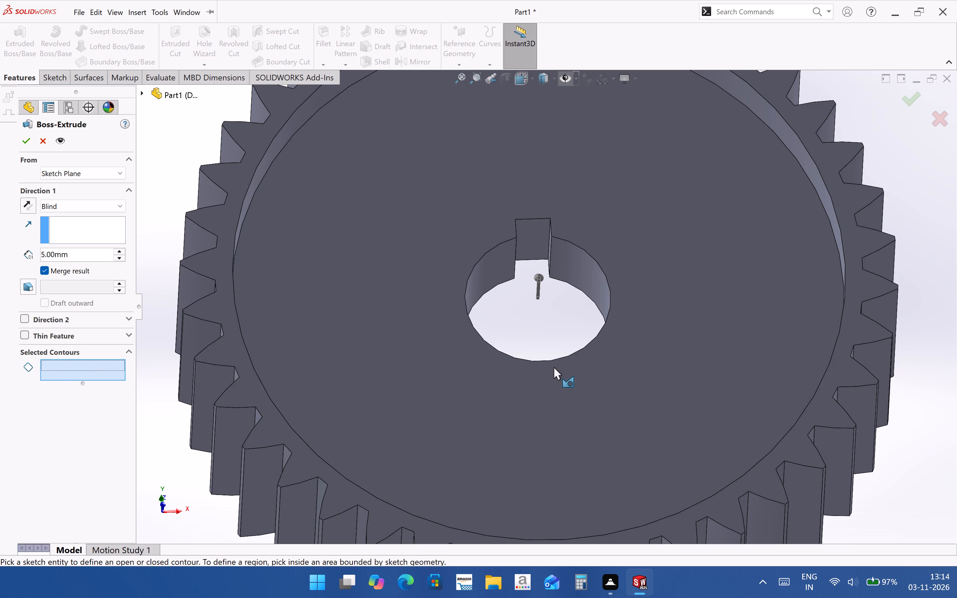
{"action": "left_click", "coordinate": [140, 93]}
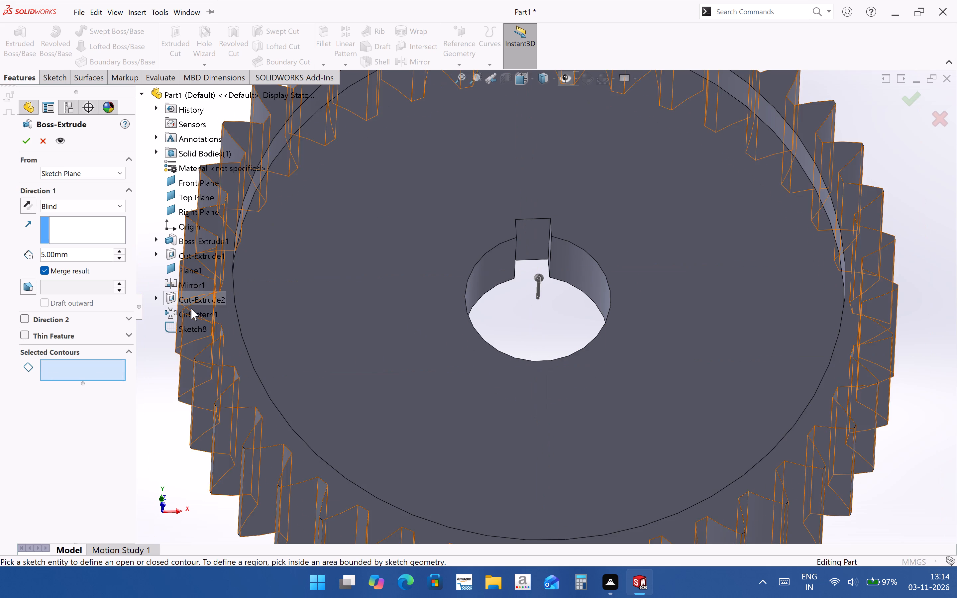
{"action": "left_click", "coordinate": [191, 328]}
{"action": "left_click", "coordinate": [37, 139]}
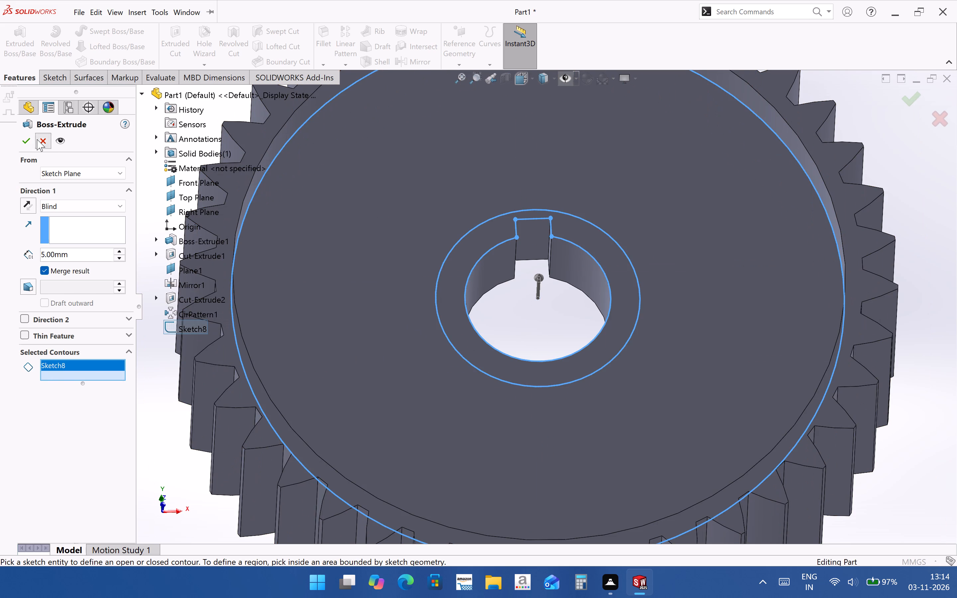
Edit the recessed-face sketch and delete its converted outer circle, keeping the 35 mm circle and the bore and keyway outline.
{"action": "scroll", "coordinate": [873, 256], "scroll_direction": "up", "scroll_amount": 5}
{"action": "left_click", "coordinate": [846, 333]}
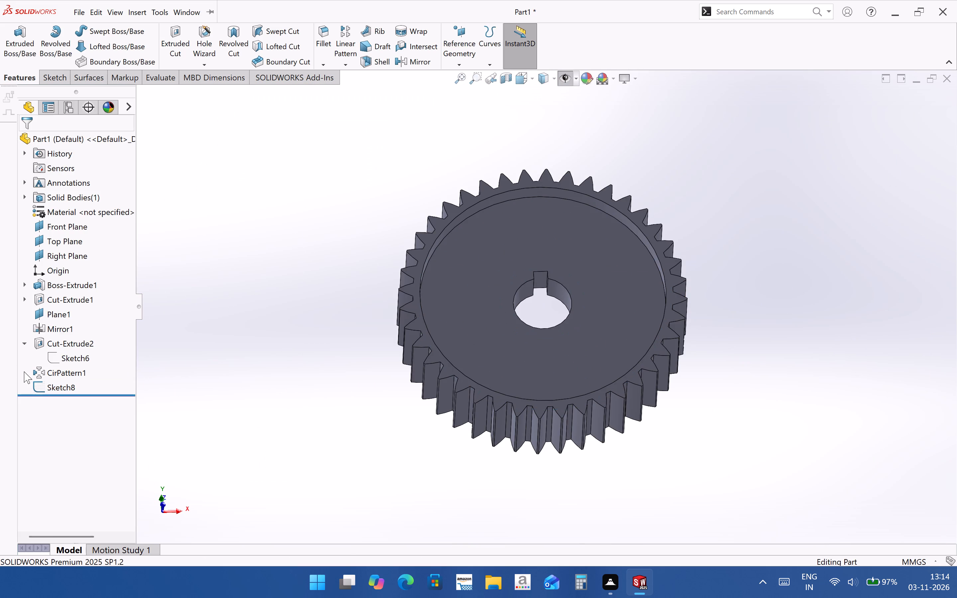
{"action": "left_click", "coordinate": [74, 389]}
{"action": "left_click", "coordinate": [84, 366]}
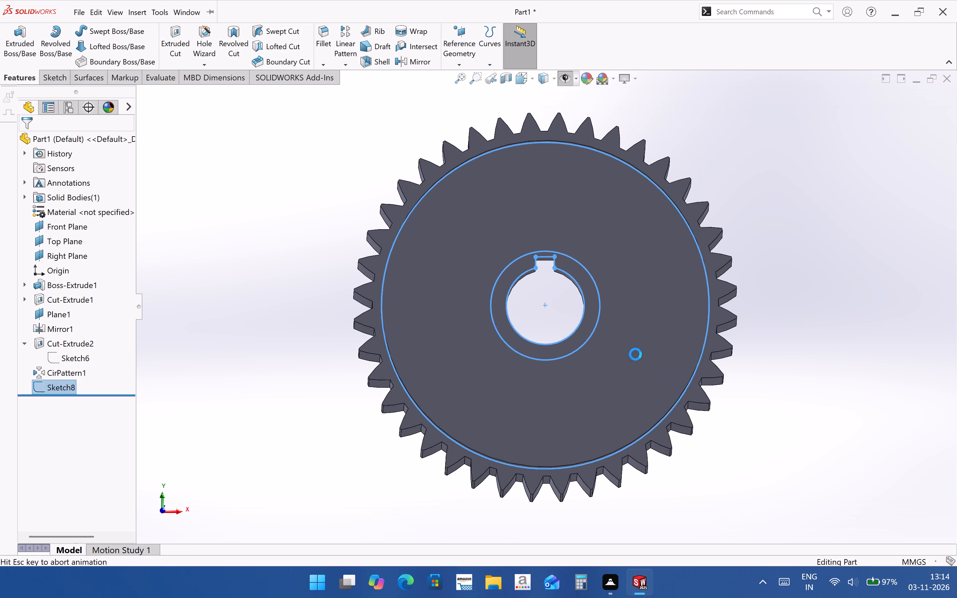
{"action": "left_click", "coordinate": [709, 355]}
{"action": "key", "text": "Delete"}
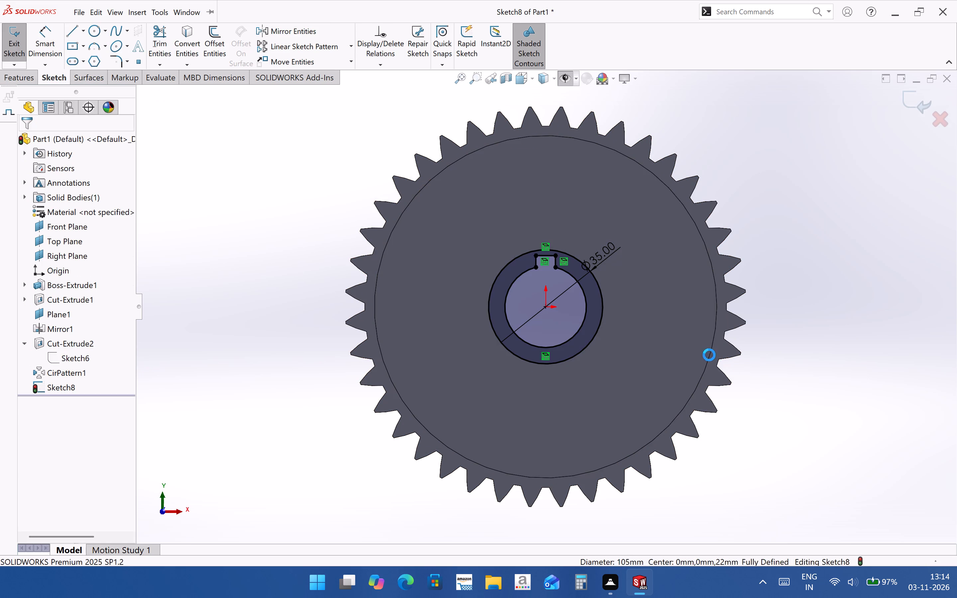
Extrude the hub ring profile around the keyed bore as a 5 mm blind boss merged with the gear body.
{"action": "left_click", "coordinate": [16, 78]}
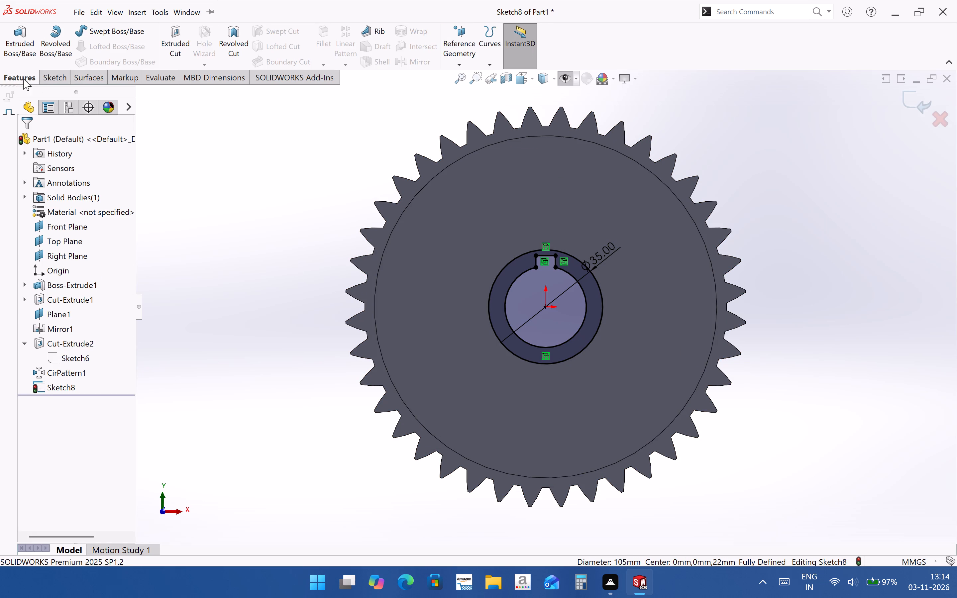
{"action": "left_click", "coordinate": [2, 37]}
{"action": "left_click", "coordinate": [7, 40]}
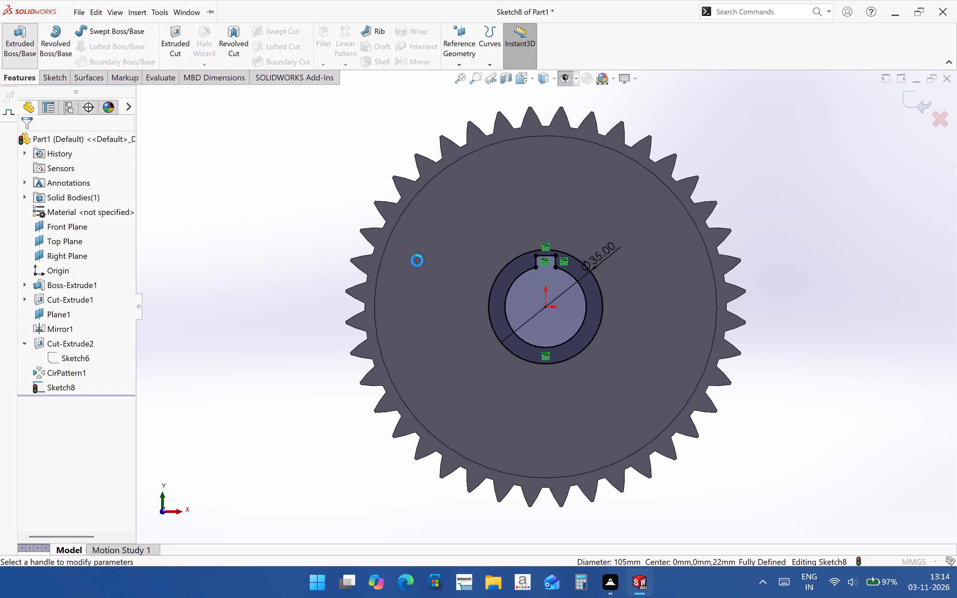
{"action": "middle_click_drag", "start_coordinate": [601, 354], "coordinate": [558, 307]}
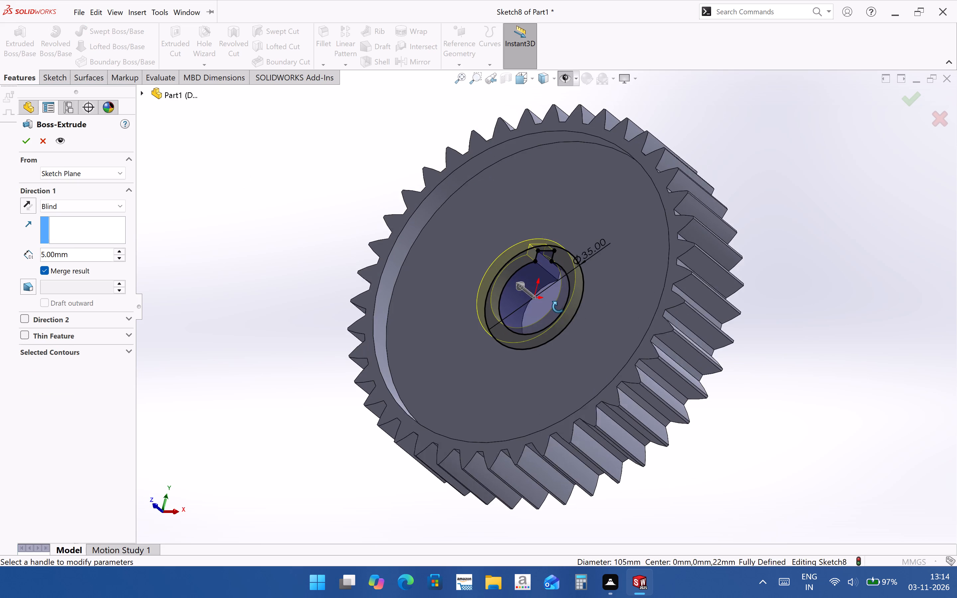
{"action": "middle_click_drag", "start_coordinate": [558, 307], "coordinate": [560, 307]}
{"action": "left_click", "coordinate": [25, 143]}
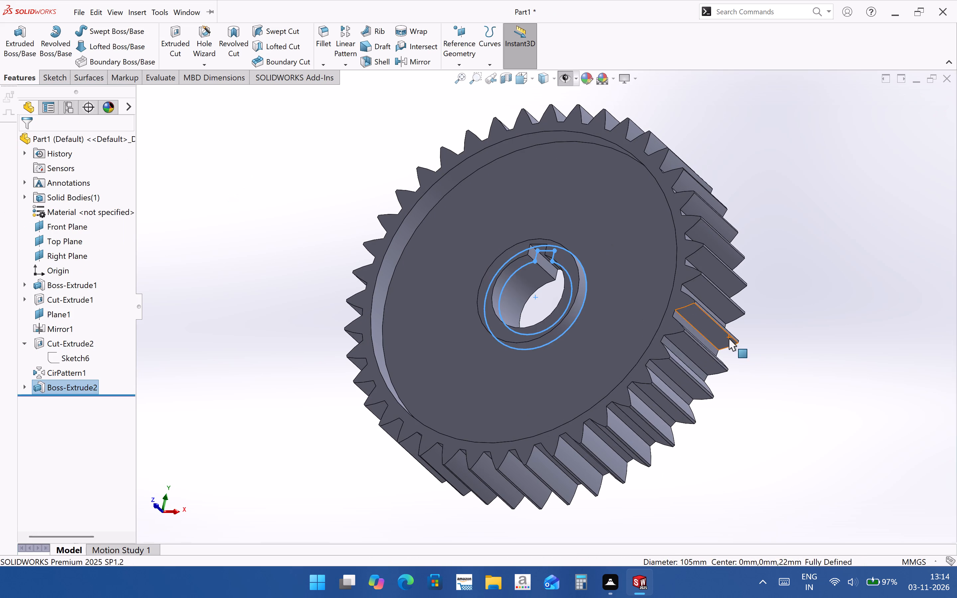
{"action": "left_click", "coordinate": [837, 361]}
Show the reference planes and mirror the hub boss extrusion about Plane1, the plane midway through the gear's thickness.
{"action": "scroll", "coordinate": [542, 258], "scroll_direction": "down", "scroll_amount": 3}
{"action": "middle_click_drag", "start_coordinate": [582, 335], "coordinate": [610, 318]}
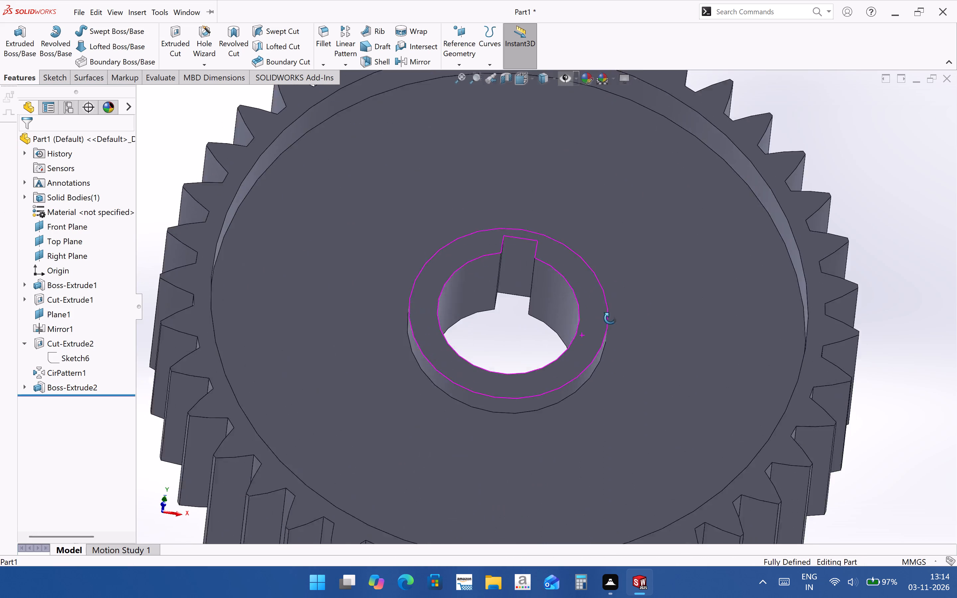
{"action": "middle_click_drag", "start_coordinate": [610, 318], "coordinate": [517, 403]}
{"action": "scroll", "coordinate": [501, 402], "scroll_direction": "up", "scroll_amount": 4}
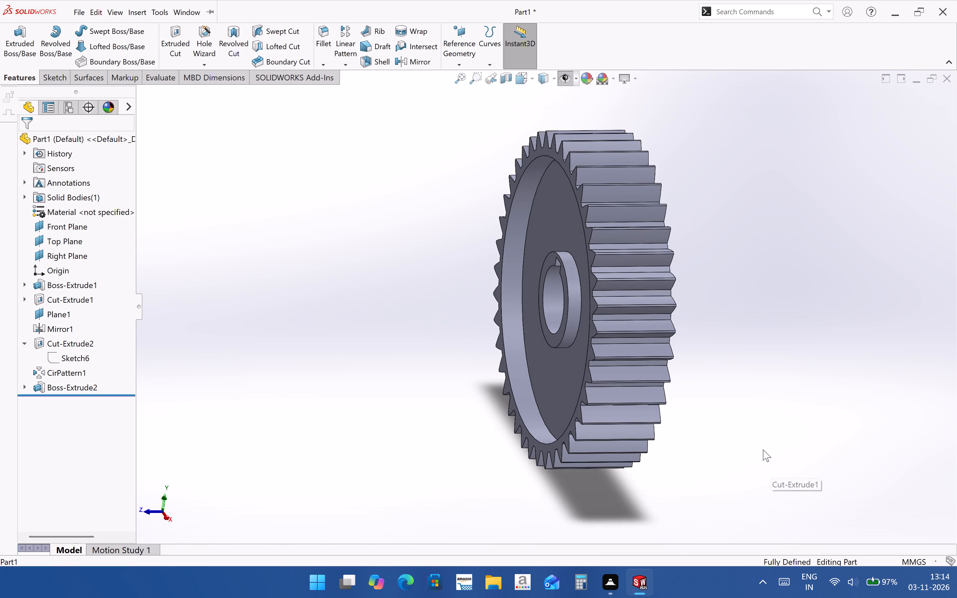
{"action": "scroll", "coordinate": [509, 240], "scroll_direction": "down", "scroll_amount": 2}
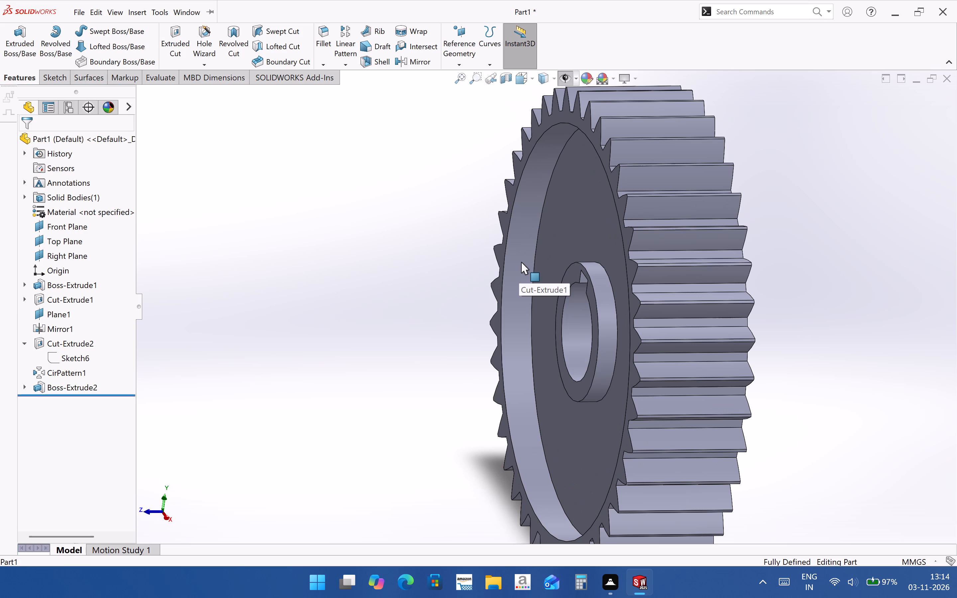
{"action": "left_click", "coordinate": [79, 382]}
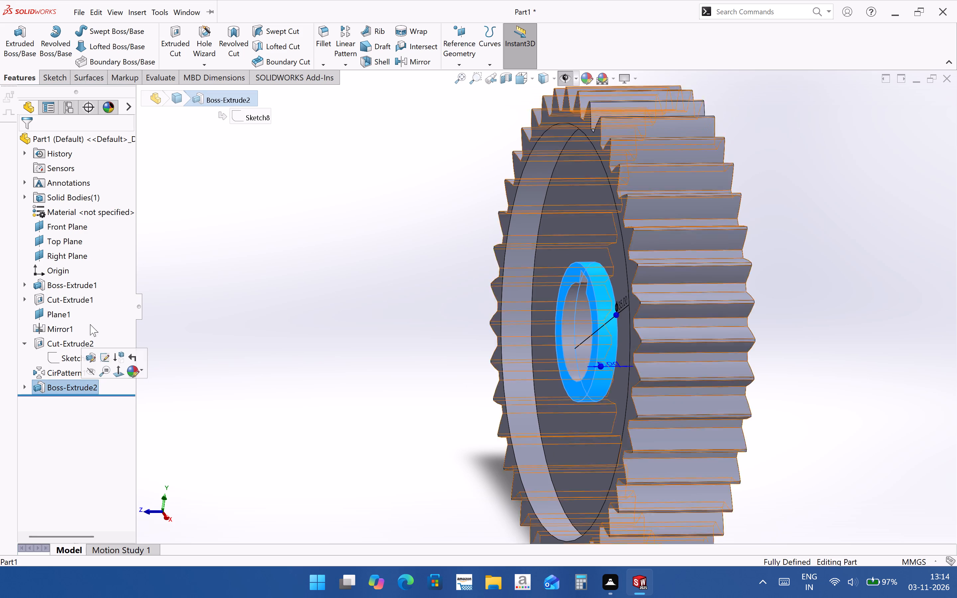
{"action": "left_click", "coordinate": [406, 64]}
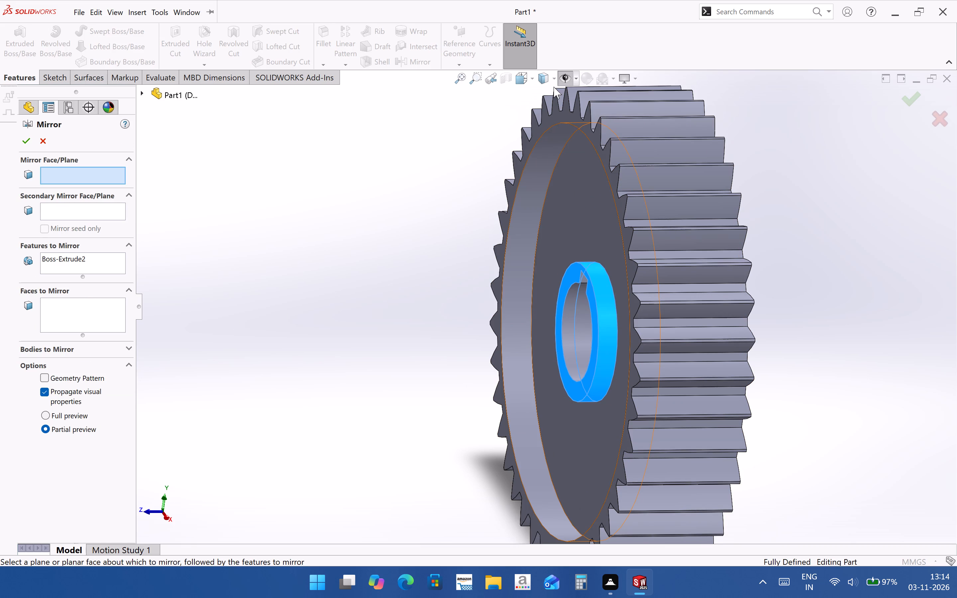
{"action": "left_click", "coordinate": [575, 80]}
{"action": "left_click", "coordinate": [569, 75]}
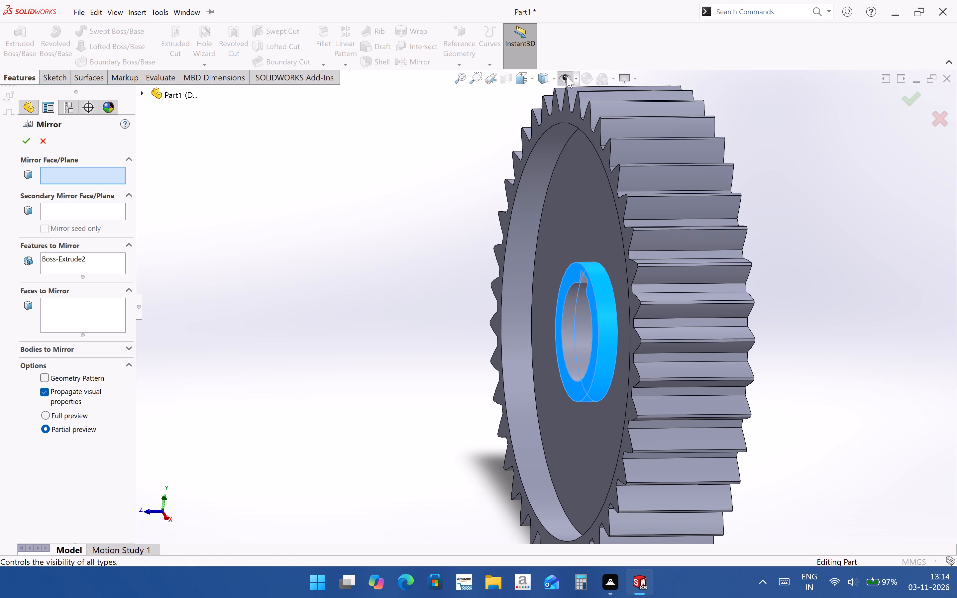
{"action": "left_click", "coordinate": [563, 80]}
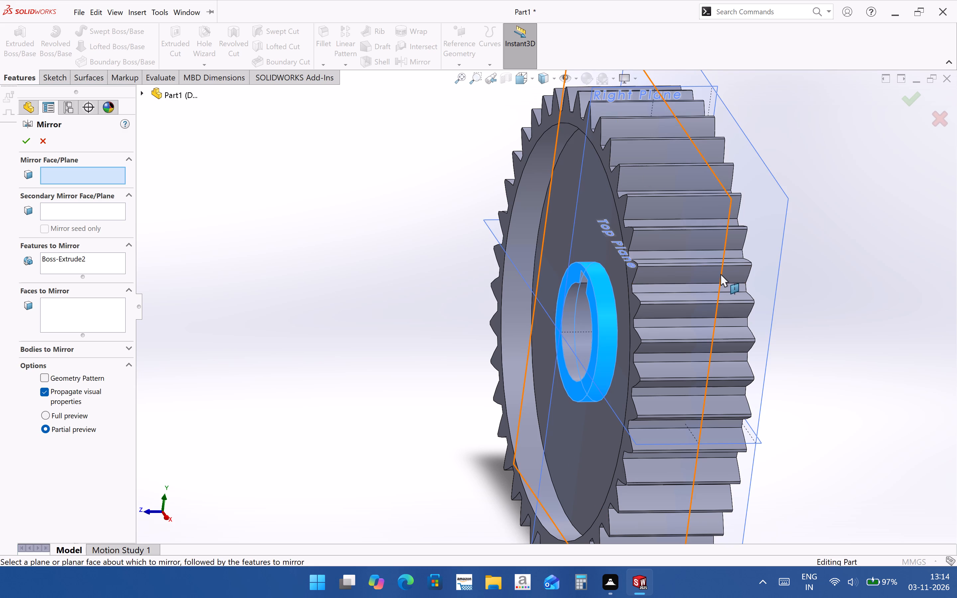
{"action": "left_click", "coordinate": [720, 274]}
{"action": "left_click", "coordinate": [30, 145]}
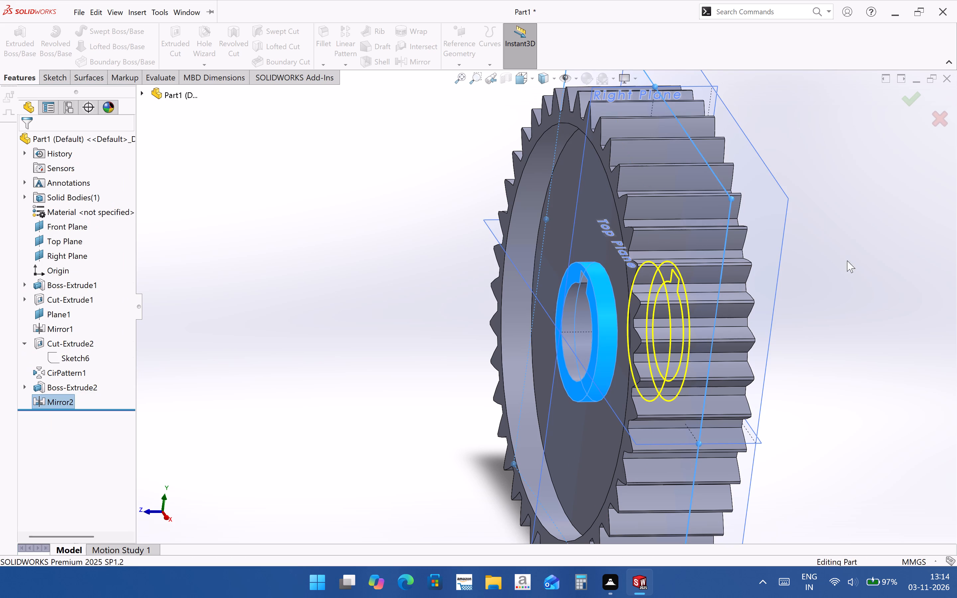
{"action": "left_click", "coordinate": [844, 323]}
Hide the reference planes in the model view.
{"action": "middle_click_drag", "start_coordinate": [585, 475], "coordinate": [487, 433]}
{"action": "scroll", "coordinate": [487, 439], "scroll_direction": "up", "scroll_amount": 3}
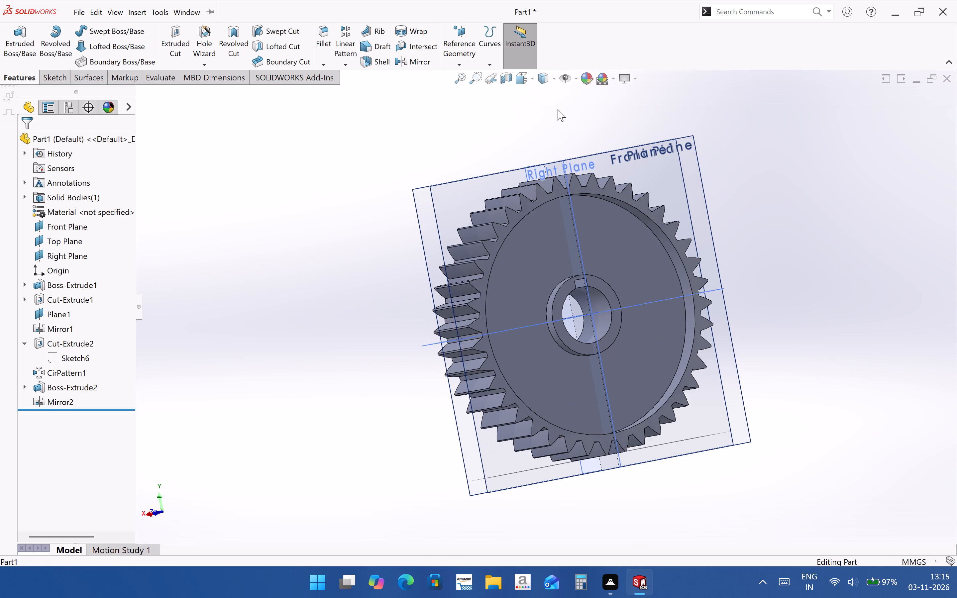
{"action": "left_click", "coordinate": [569, 86]}
{"action": "left_click", "coordinate": [566, 78]}
{"action": "left_click", "coordinate": [894, 340]}
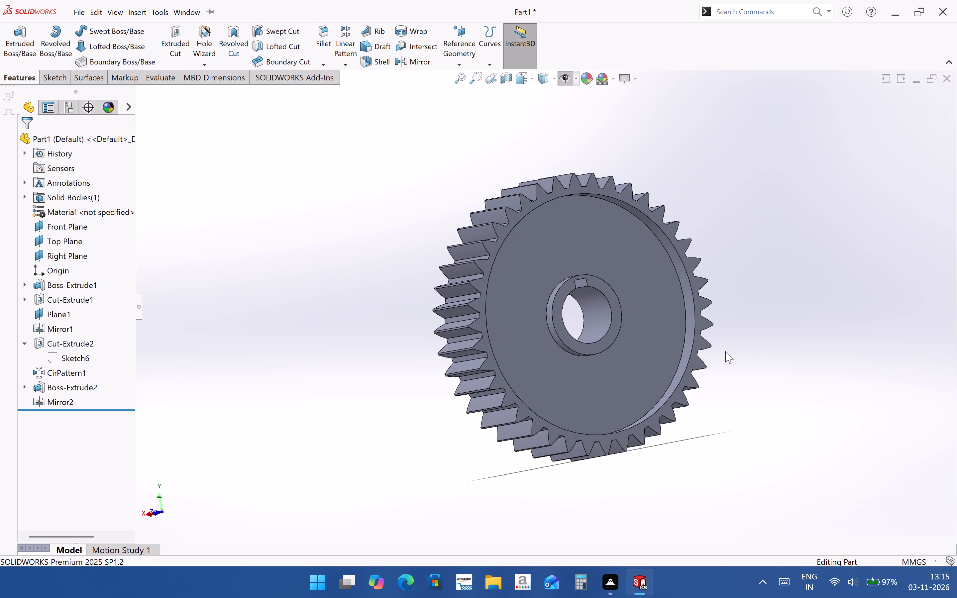
Examine the hubs, recesses and teeth on both sides of the gear, and view the recessed face square-on.
{"action": "scroll", "coordinate": [580, 309], "scroll_direction": "down", "scroll_amount": 3}
{"action": "middle_click_drag", "start_coordinate": [614, 282], "coordinate": [650, 387]}
{"action": "scroll", "coordinate": [656, 385], "scroll_direction": "up", "scroll_amount": 3}
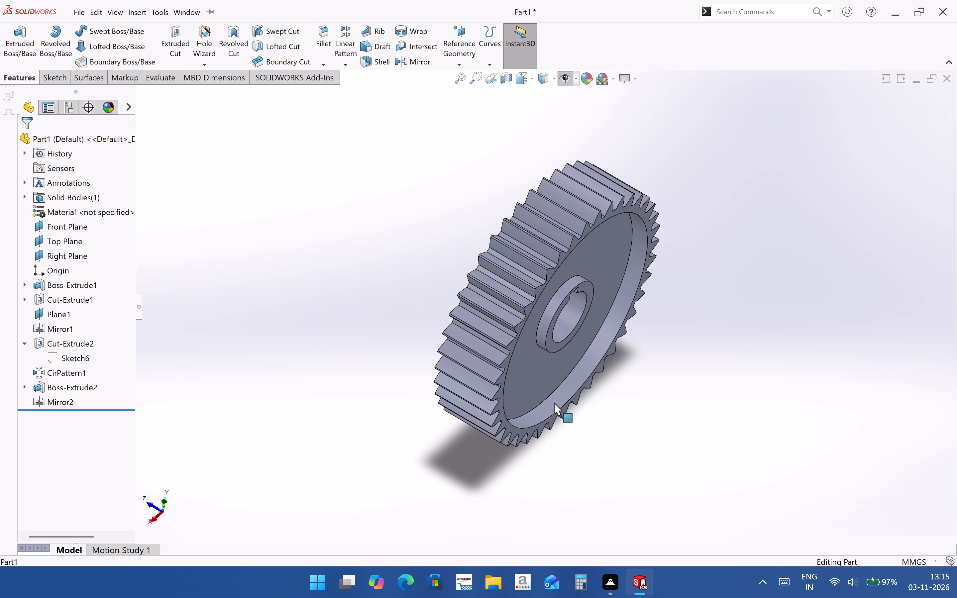
{"action": "middle_click_drag", "start_coordinate": [557, 394], "coordinate": [740, 441]}
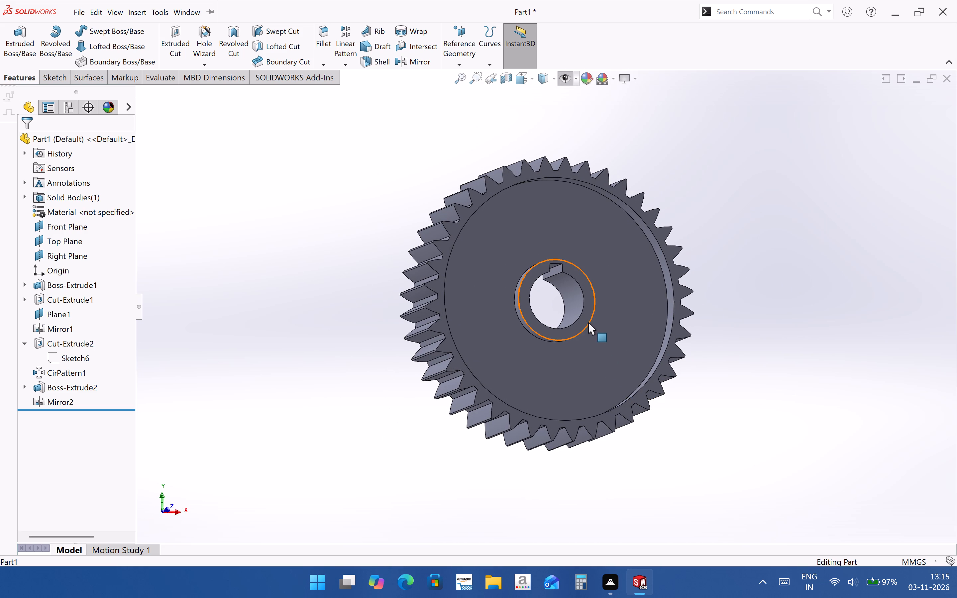
{"action": "middle_click_drag", "start_coordinate": [602, 361], "coordinate": [624, 377]}
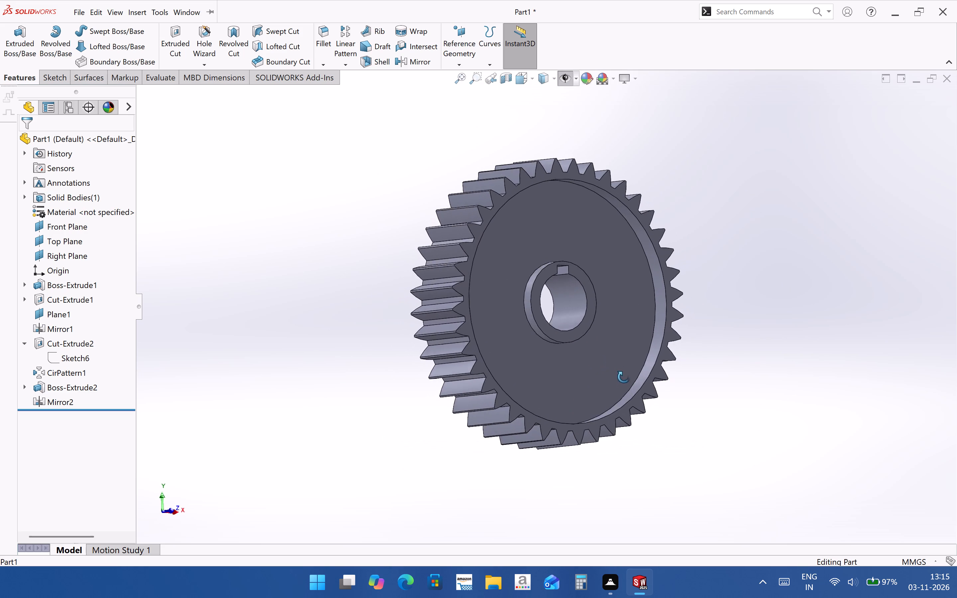
{"action": "middle_click_drag", "start_coordinate": [624, 377], "coordinate": [542, 363]}
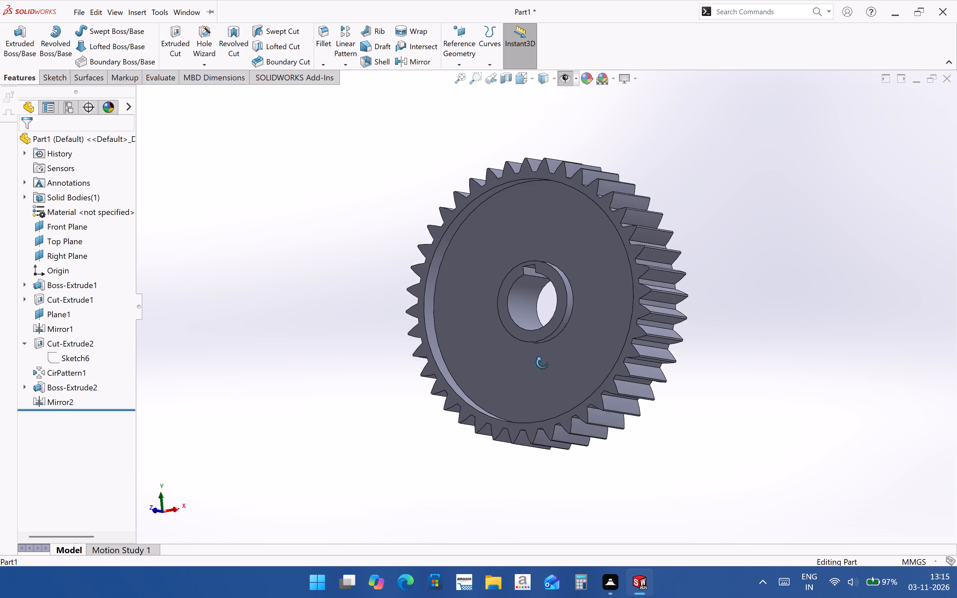
{"action": "middle_click_drag", "start_coordinate": [542, 363], "coordinate": [604, 350]}
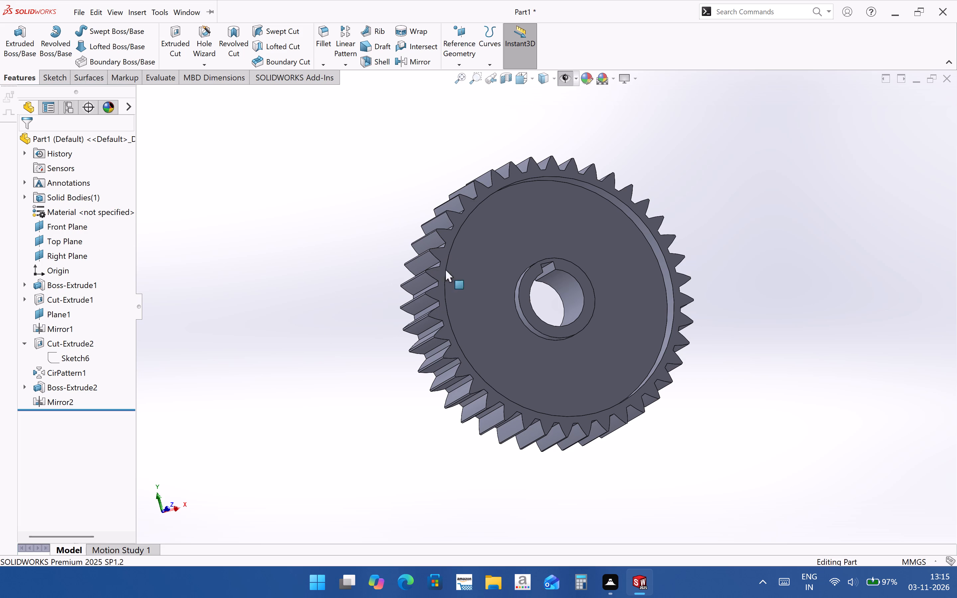
{"action": "left_click", "coordinate": [521, 333]}
{"action": "key", "text": "ctrl+8"}
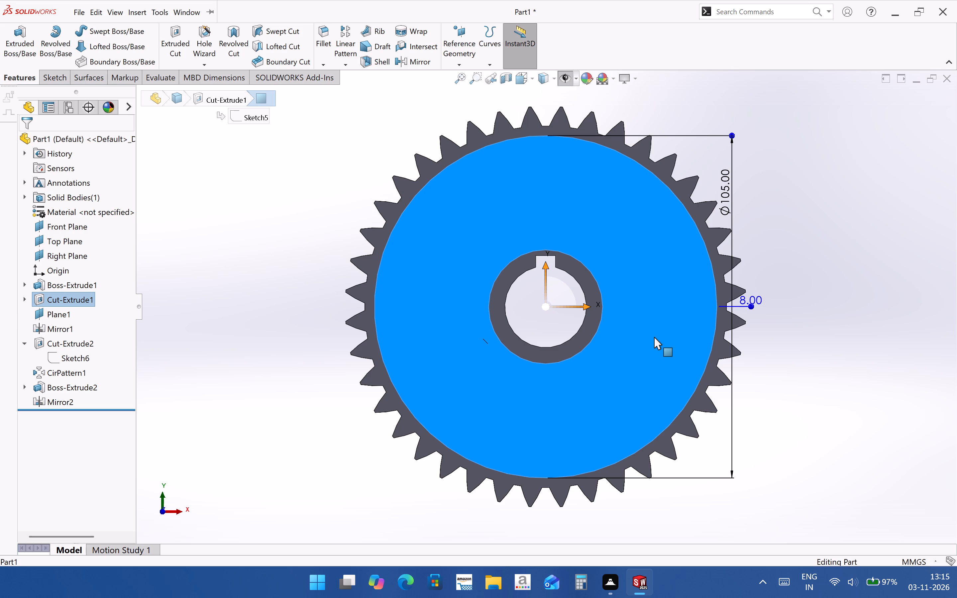
{"action": "left_click", "coordinate": [901, 273]}
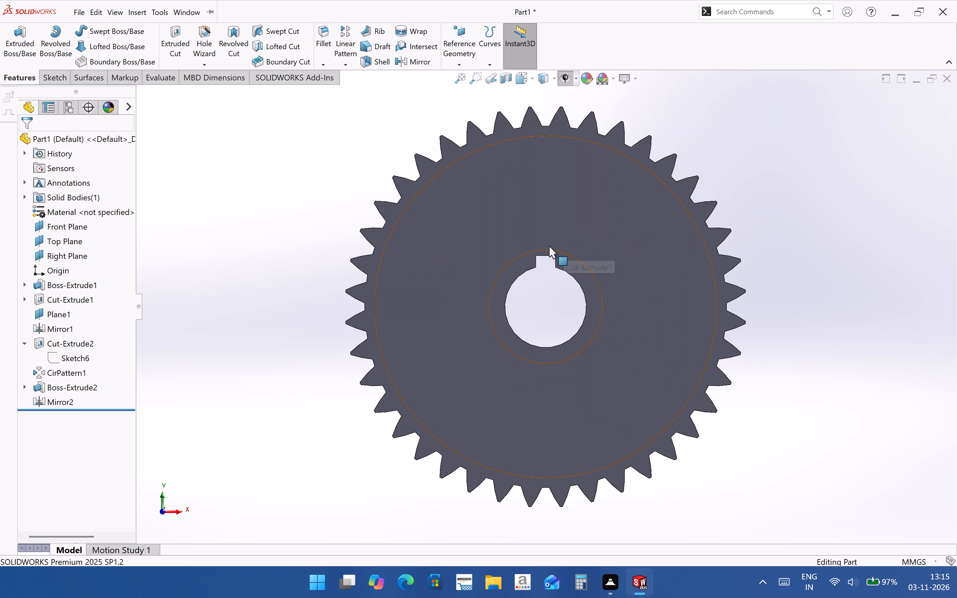
Start a sketch on the gear's recessed face and draw a vertical centerline about 245 mm long through the bore centre.
{"action": "left_click", "coordinate": [612, 234]}
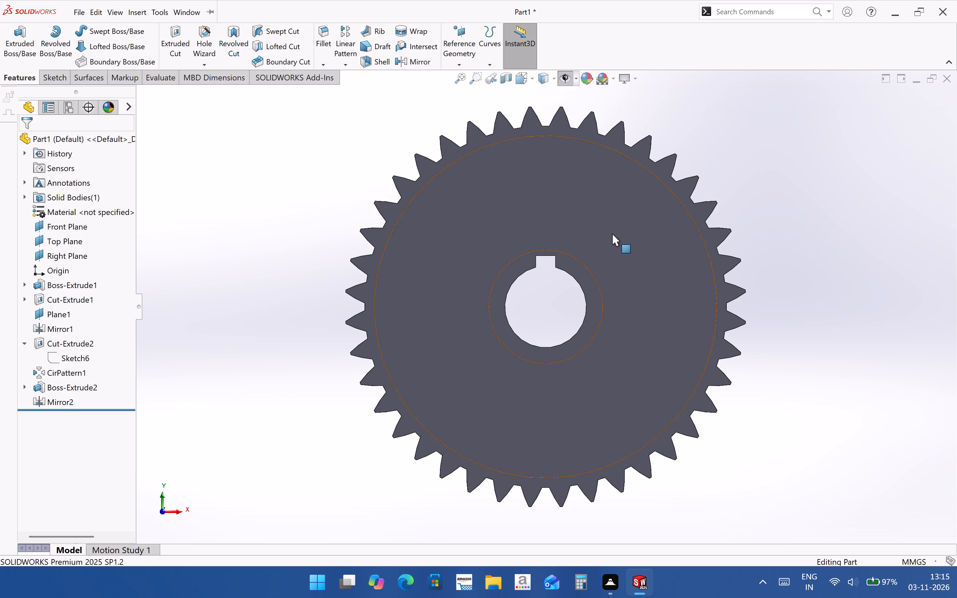
{"action": "left_click", "coordinate": [654, 210]}
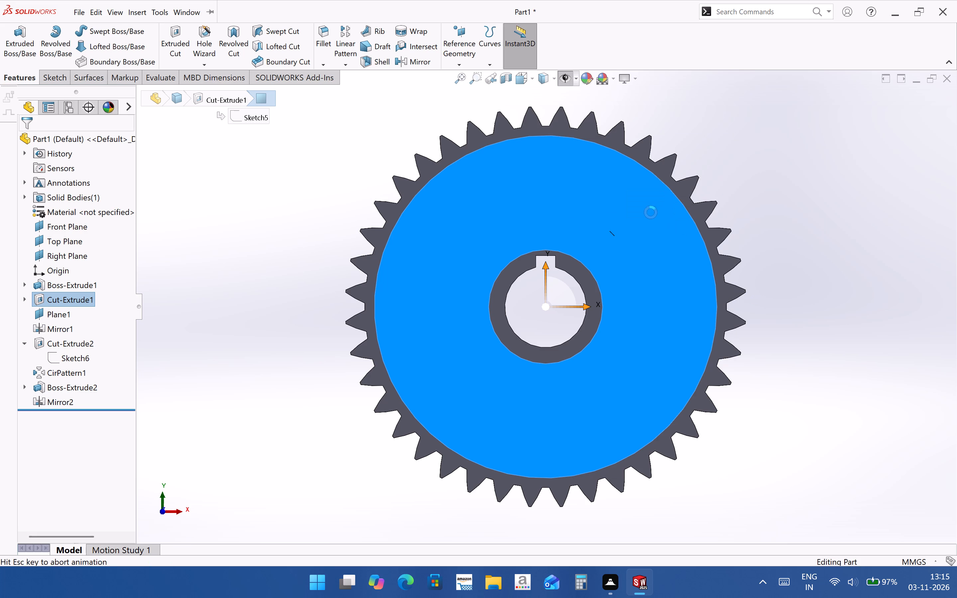
{"action": "scroll", "coordinate": [562, 329], "scroll_direction": "up", "scroll_amount": 4}
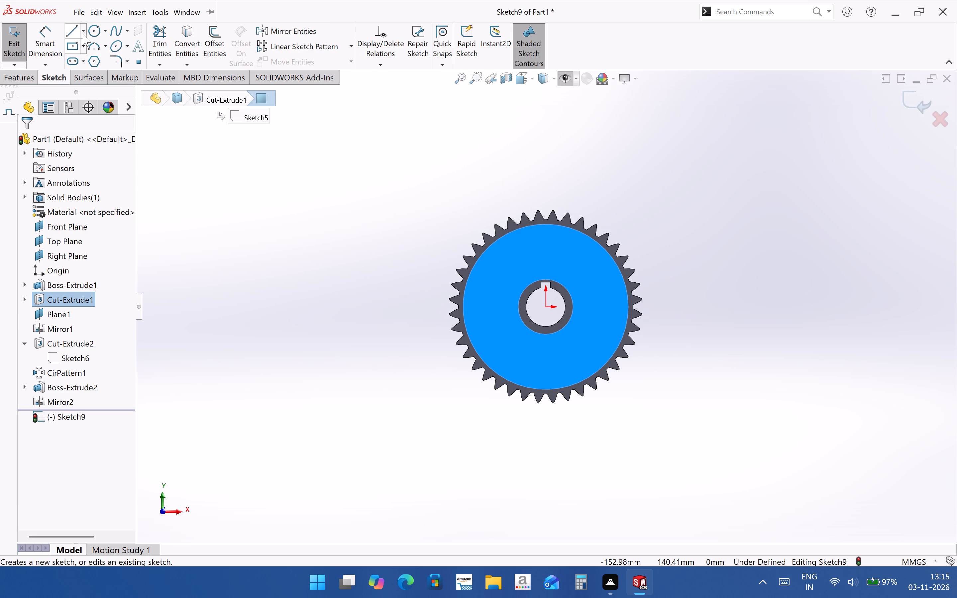
{"action": "left_click", "coordinate": [84, 34]}
{"action": "left_click", "coordinate": [102, 63]}
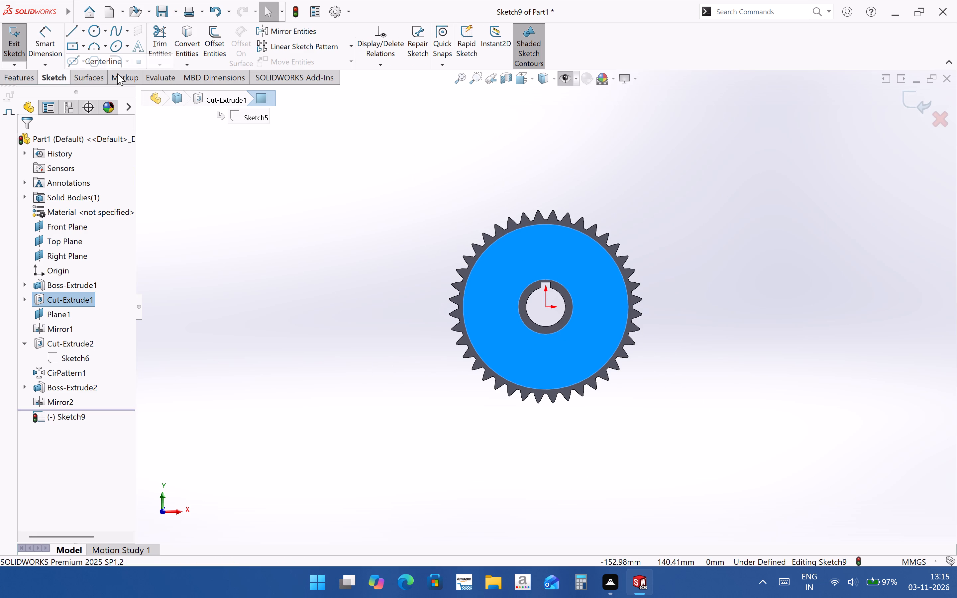
{"action": "left_click", "coordinate": [545, 115]}
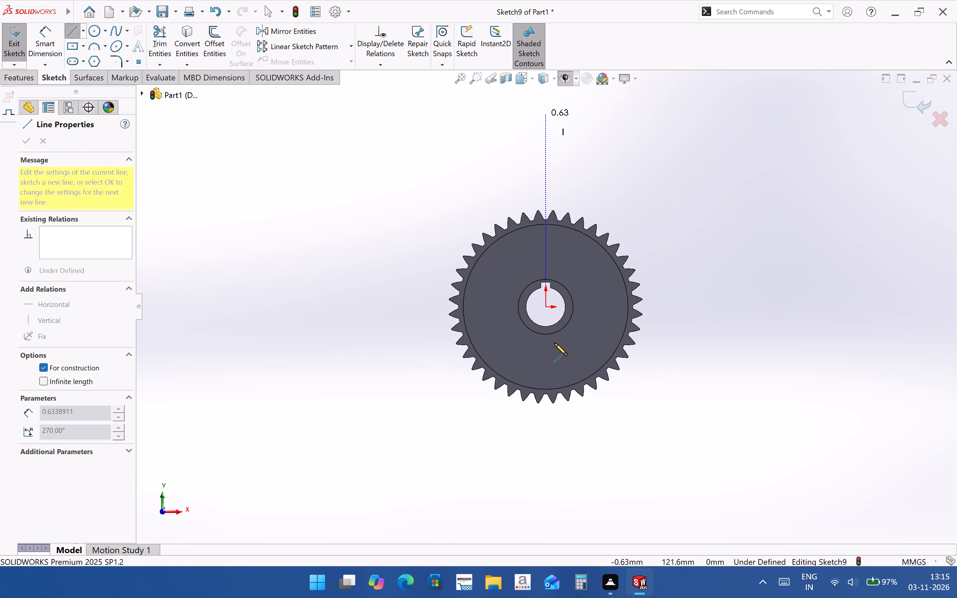
{"action": "left_click", "coordinate": [545, 500]}
{"action": "key", "text": "Escape"}
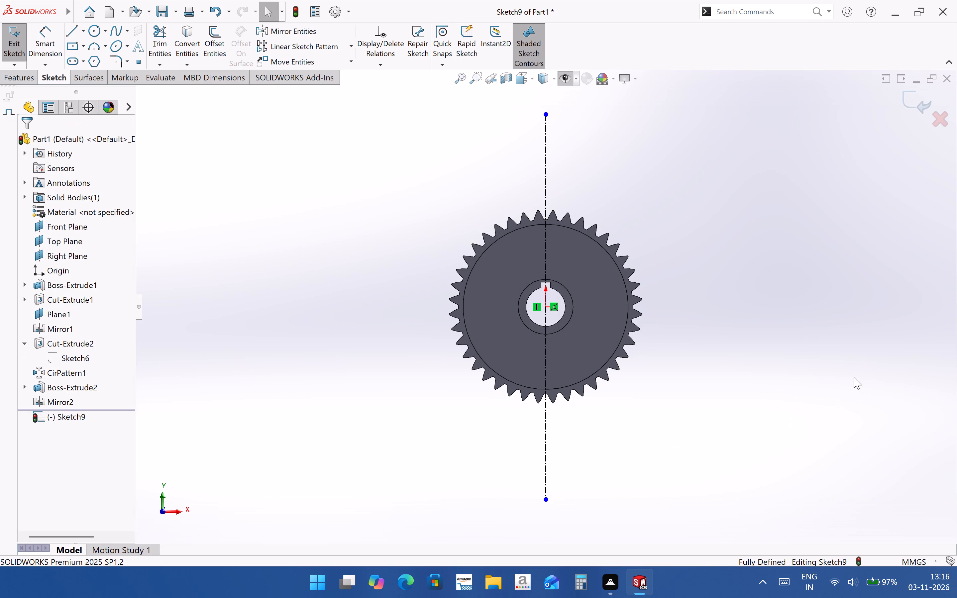
Draw a horizontal centerline through the bore centre, extending past the teeth on both sides.
{"action": "left_click", "coordinate": [81, 33]}
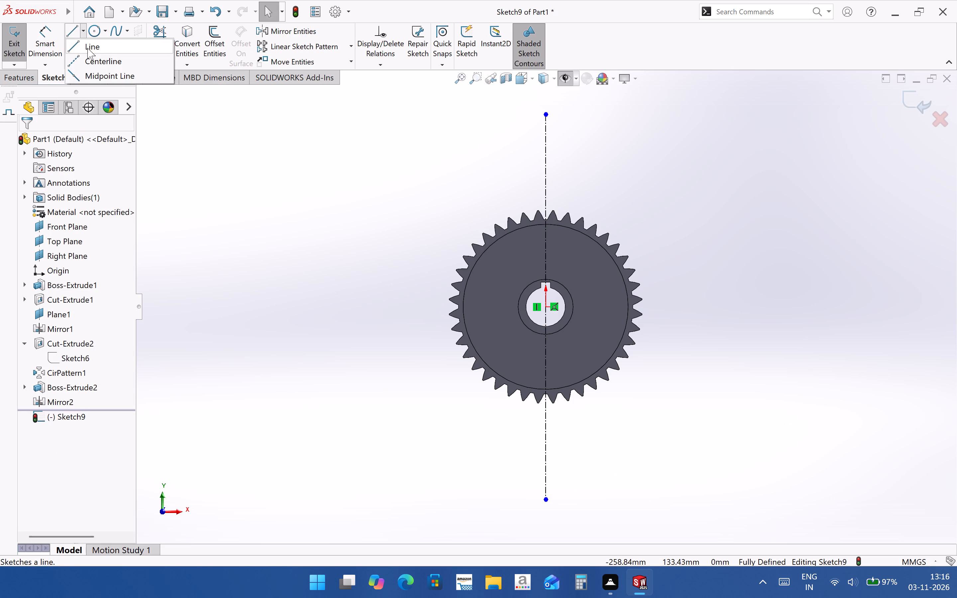
{"action": "left_click", "coordinate": [90, 63]}
{"action": "left_click", "coordinate": [263, 306]}
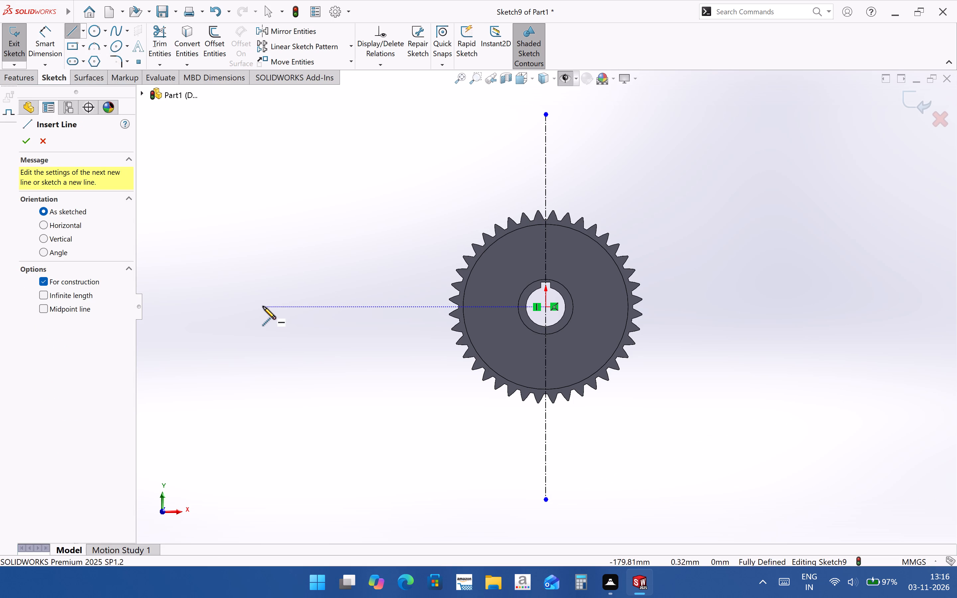
{"action": "left_click", "coordinate": [871, 306]}
{"action": "key", "text": "Escape"}
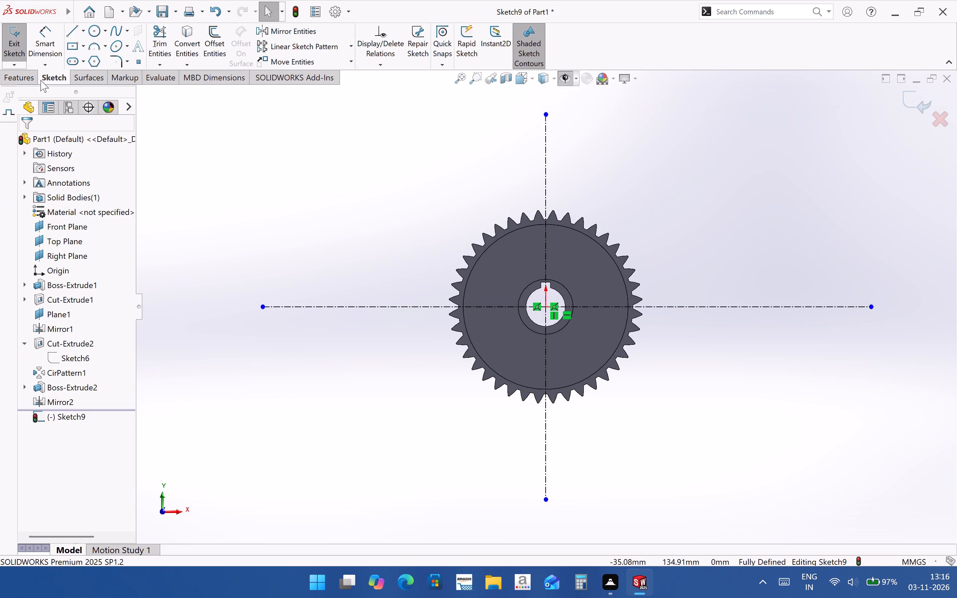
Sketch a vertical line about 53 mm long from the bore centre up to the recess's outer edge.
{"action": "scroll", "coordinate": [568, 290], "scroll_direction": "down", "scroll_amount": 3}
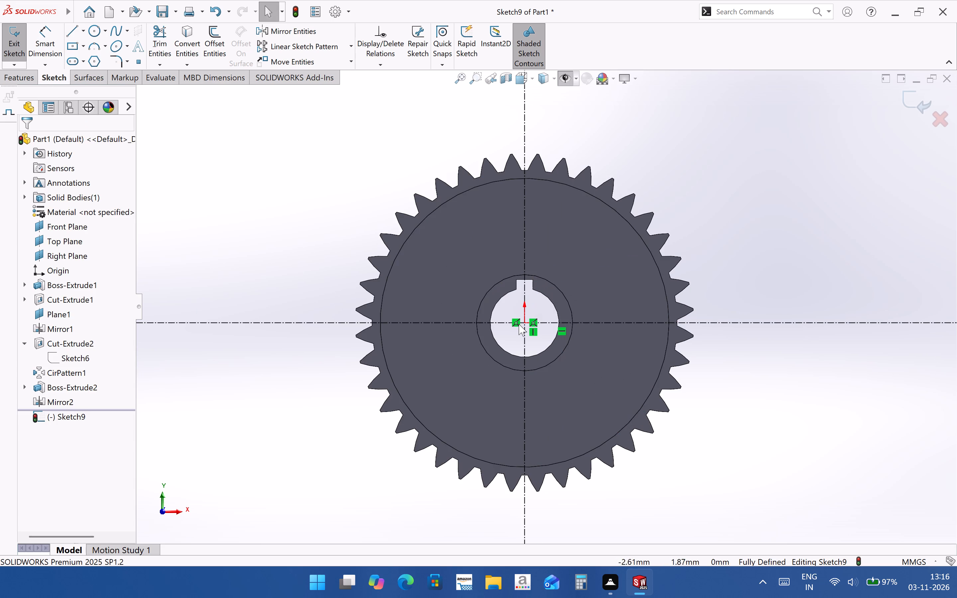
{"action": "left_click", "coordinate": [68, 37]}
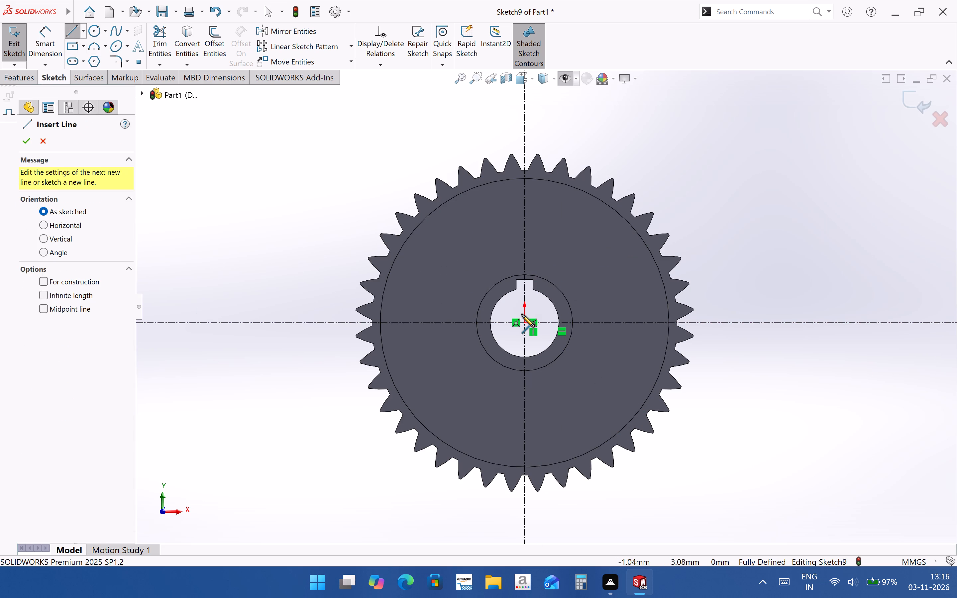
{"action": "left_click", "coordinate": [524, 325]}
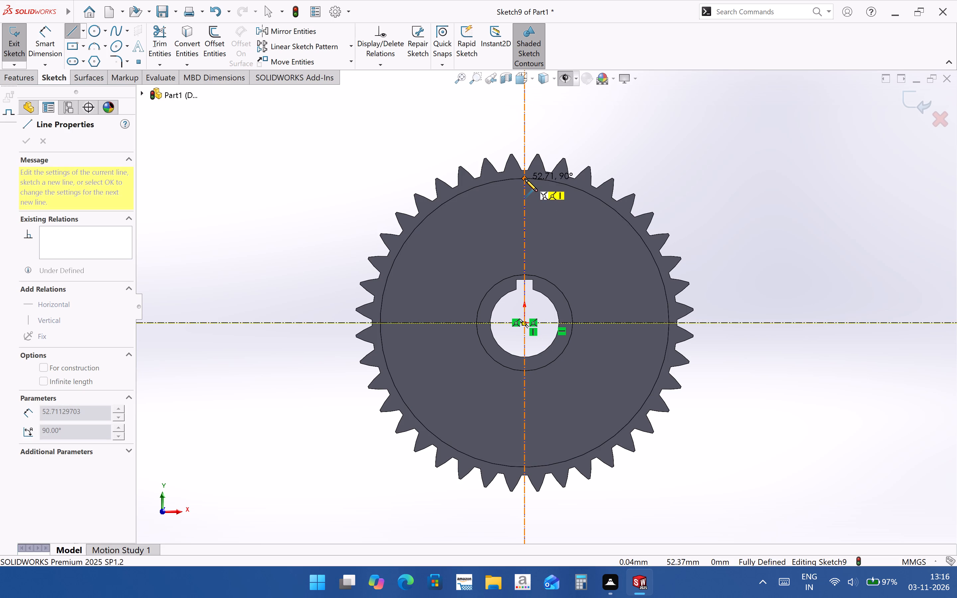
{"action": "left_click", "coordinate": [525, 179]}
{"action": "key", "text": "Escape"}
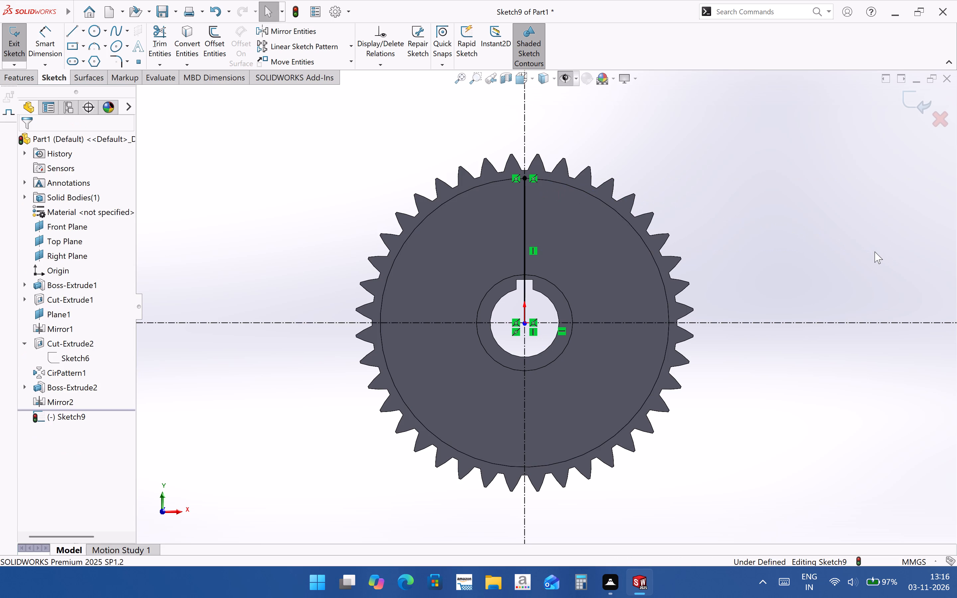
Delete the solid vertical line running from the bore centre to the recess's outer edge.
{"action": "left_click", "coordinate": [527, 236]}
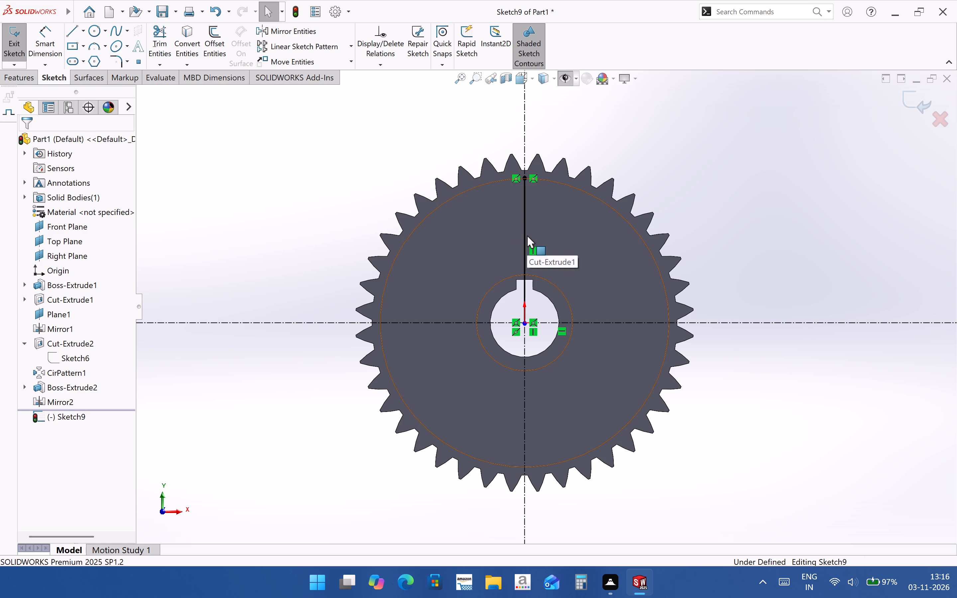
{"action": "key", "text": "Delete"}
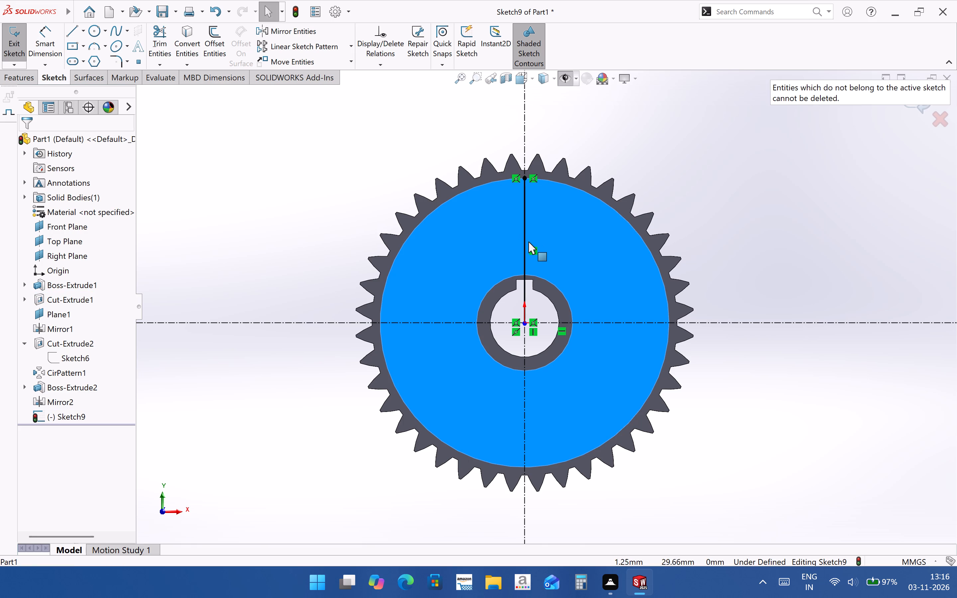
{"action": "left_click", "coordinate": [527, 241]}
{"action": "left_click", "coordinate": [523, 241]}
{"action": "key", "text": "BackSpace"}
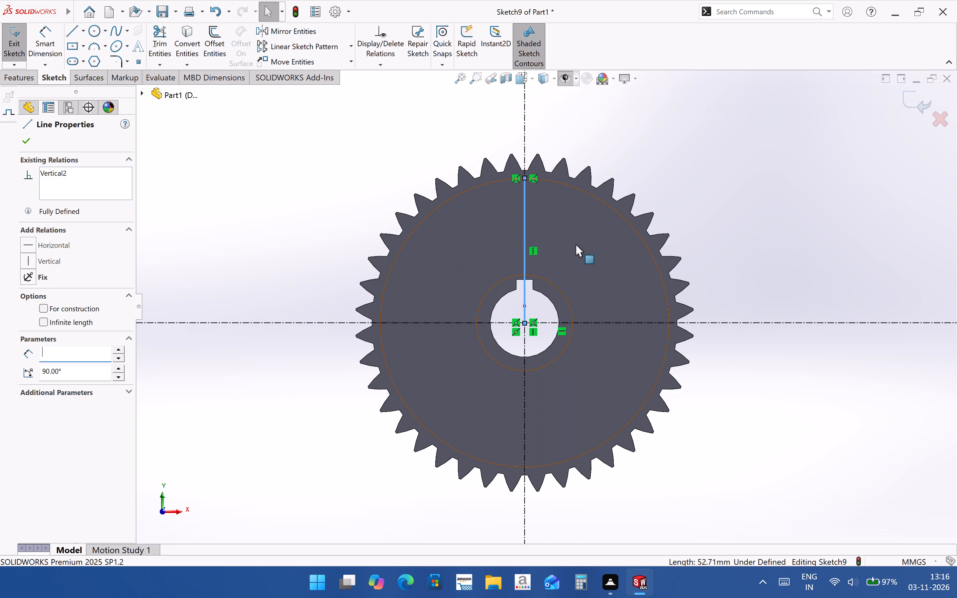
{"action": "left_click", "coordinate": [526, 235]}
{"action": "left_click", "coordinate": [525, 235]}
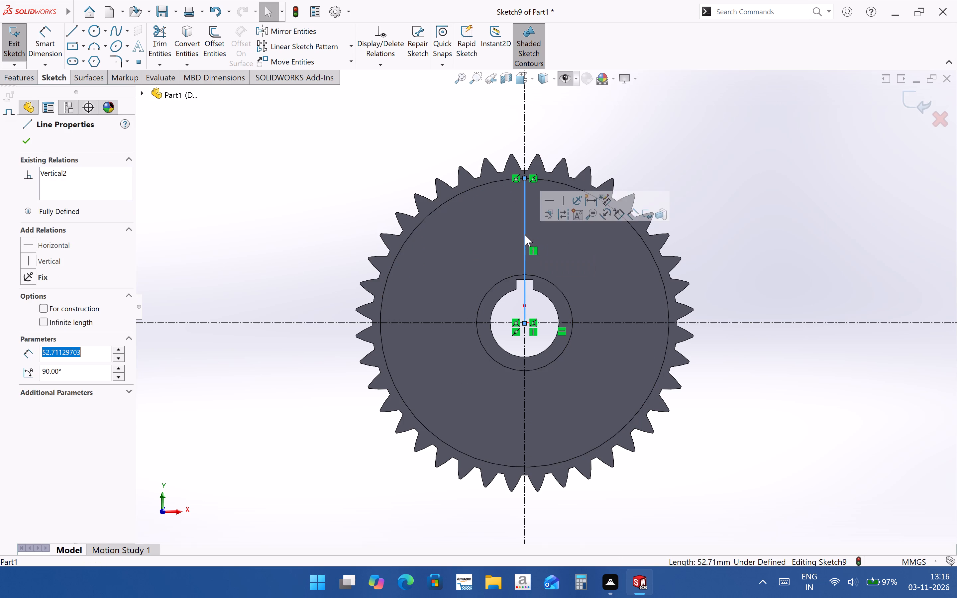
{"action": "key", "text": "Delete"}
Sketch a vertical line about 37 mm long from the middle of the keyway's top edge to the recess's outer edge.
{"action": "left_click", "coordinate": [66, 35]}
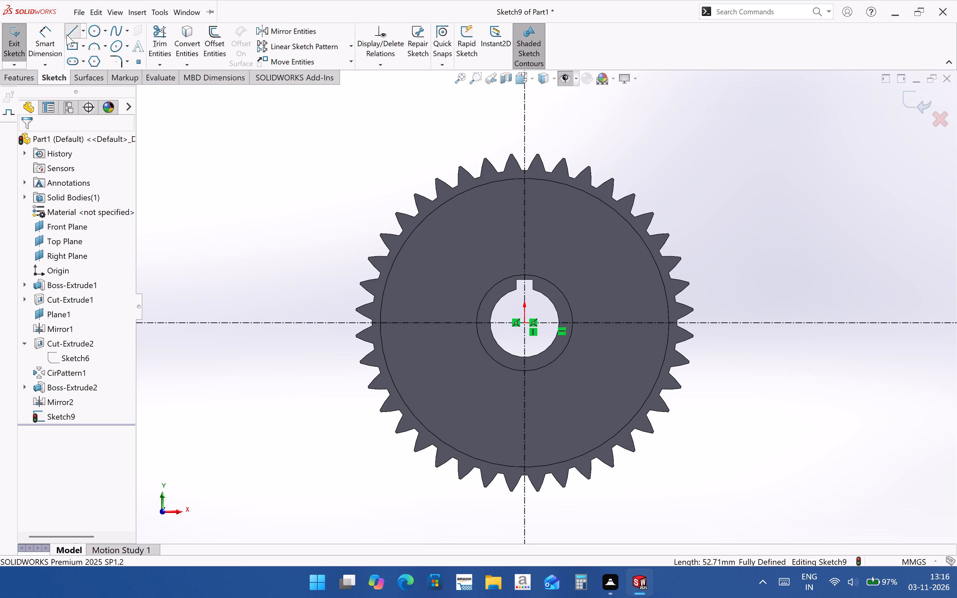
{"action": "scroll", "coordinate": [527, 279], "scroll_direction": "down", "scroll_amount": 3}
{"action": "left_click", "coordinate": [527, 285]}
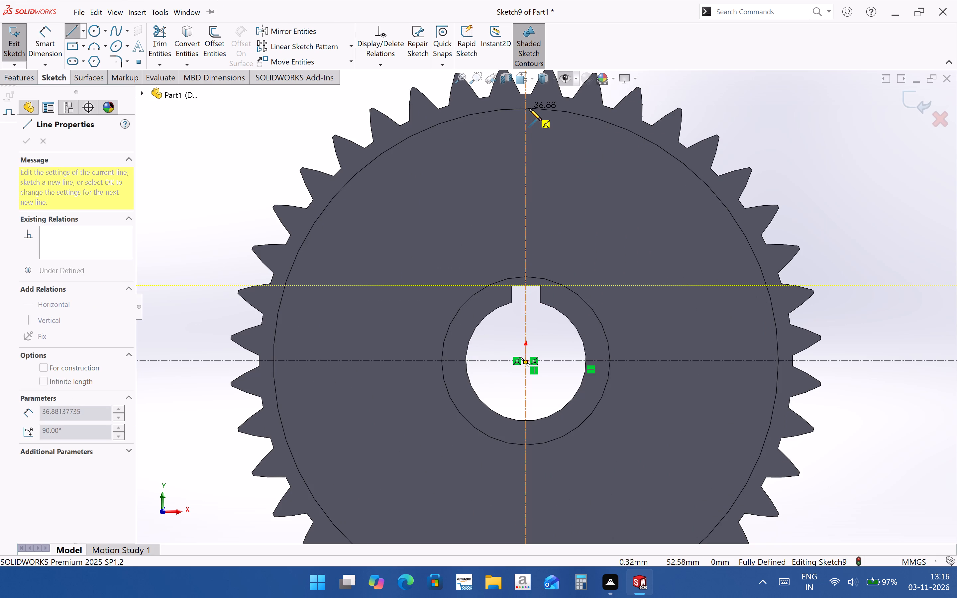
{"action": "left_click", "coordinate": [526, 108]}
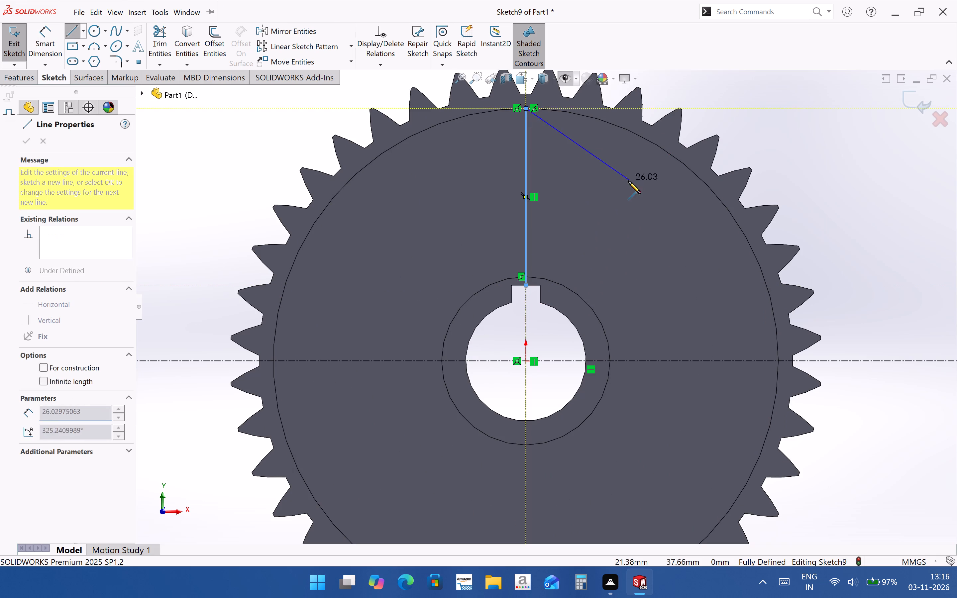
Sketch a circle centred on the vertical line's midpoint and dimension its diameter to 25 mm.
{"action": "left_click", "coordinate": [104, 35]}
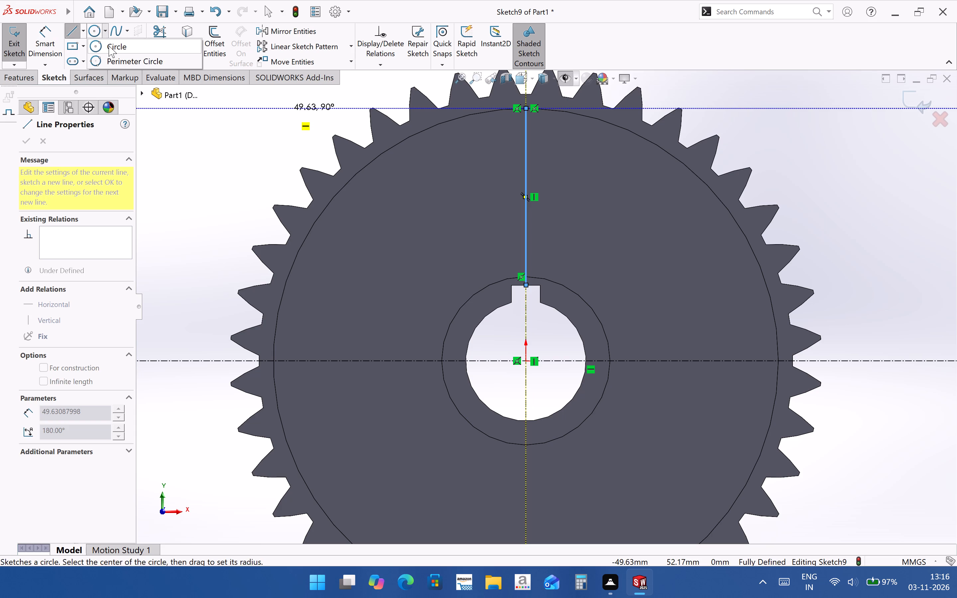
{"action": "left_click", "coordinate": [109, 46]}
{"action": "left_click", "coordinate": [524, 197]}
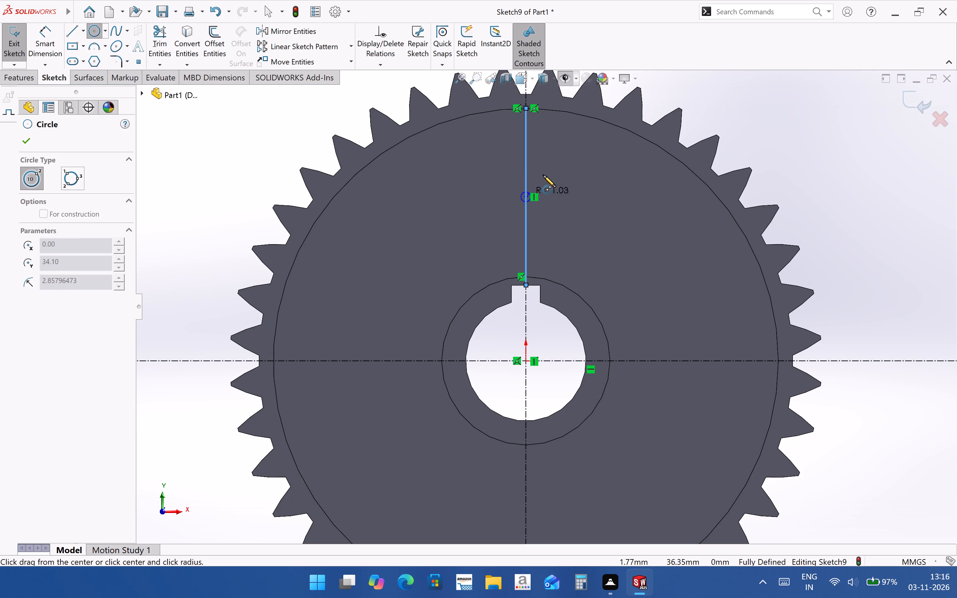
{"action": "left_click", "coordinate": [543, 173]}
{"action": "left_click", "coordinate": [51, 36]}
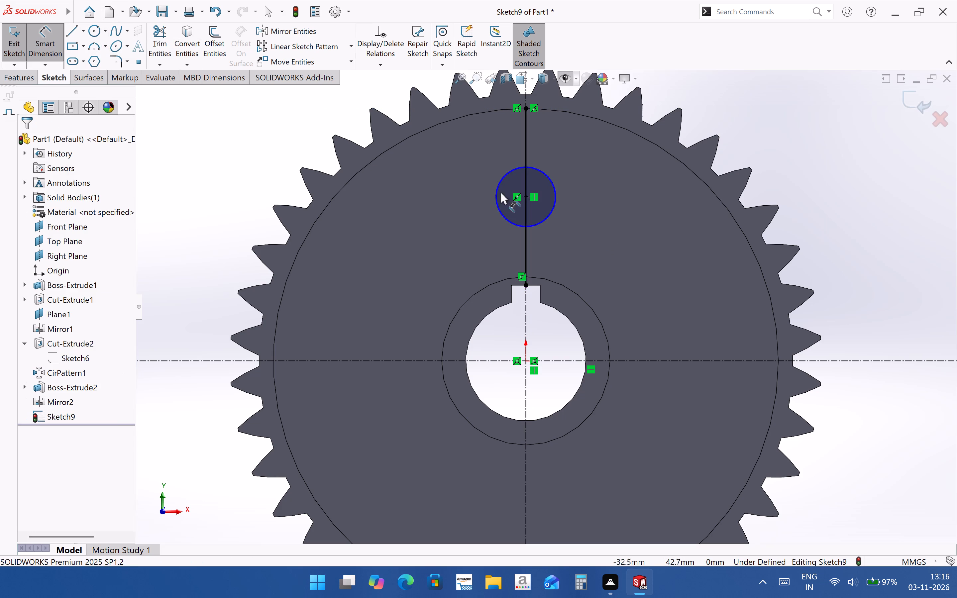
{"action": "left_click", "coordinate": [553, 207]}
{"action": "left_click", "coordinate": [593, 222]}
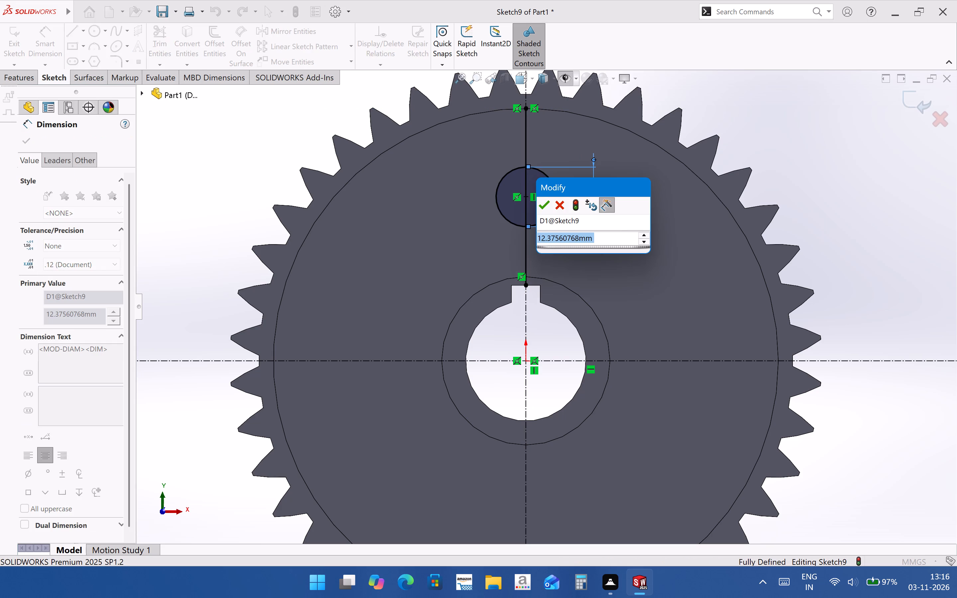
{"action": "type", "text": "25"}
{"action": "key", "text": "Return"}
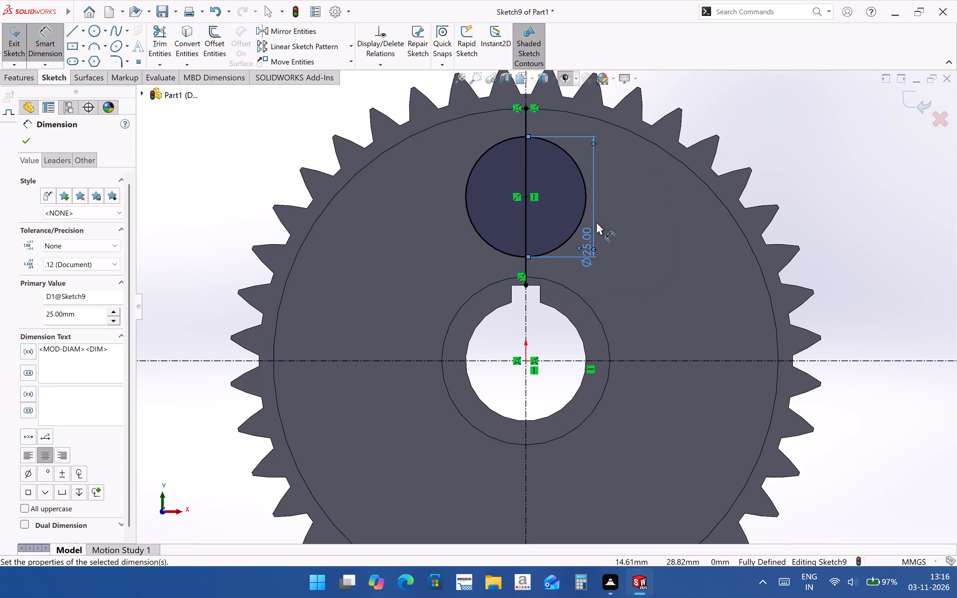
{"action": "left_click", "coordinate": [888, 245]}
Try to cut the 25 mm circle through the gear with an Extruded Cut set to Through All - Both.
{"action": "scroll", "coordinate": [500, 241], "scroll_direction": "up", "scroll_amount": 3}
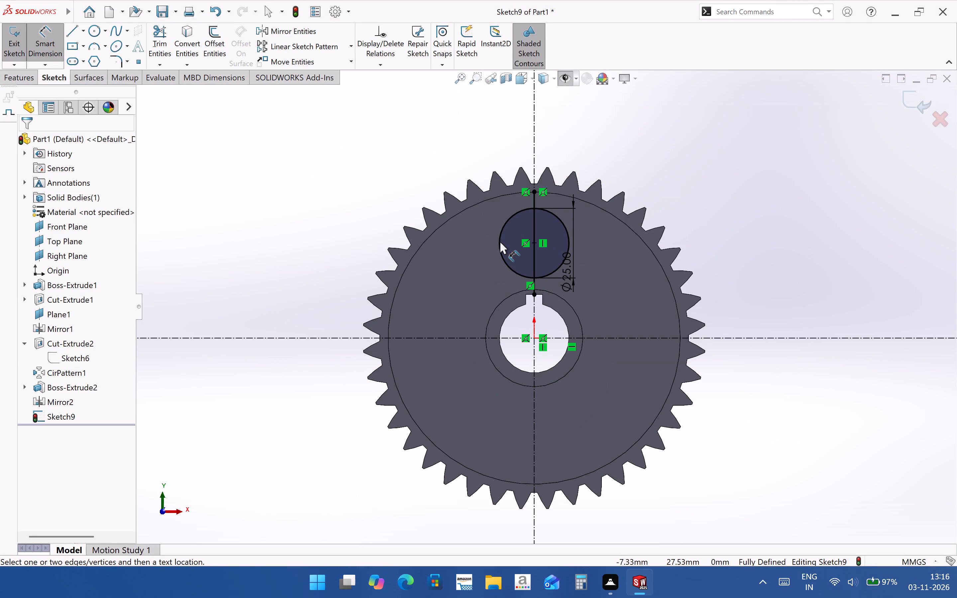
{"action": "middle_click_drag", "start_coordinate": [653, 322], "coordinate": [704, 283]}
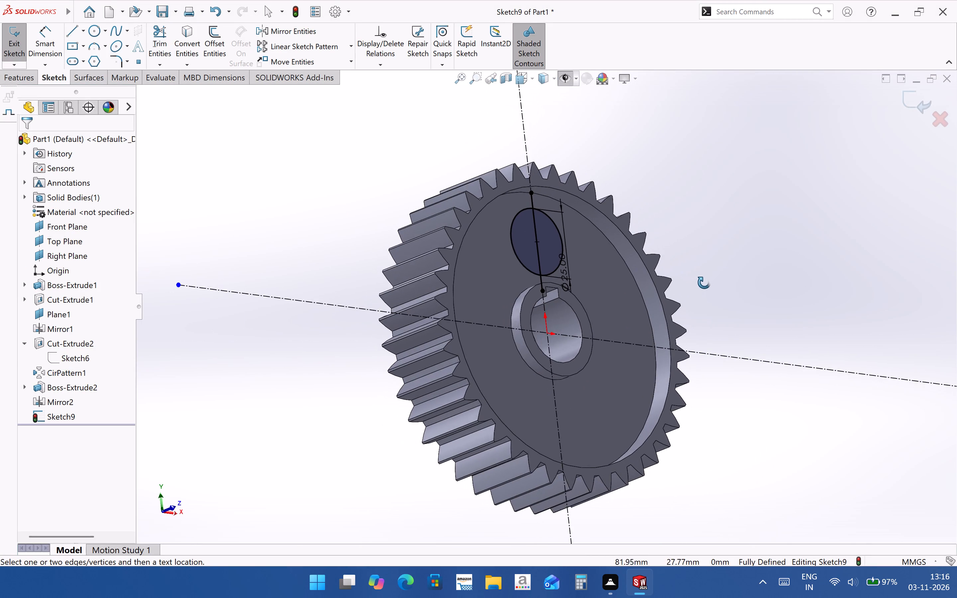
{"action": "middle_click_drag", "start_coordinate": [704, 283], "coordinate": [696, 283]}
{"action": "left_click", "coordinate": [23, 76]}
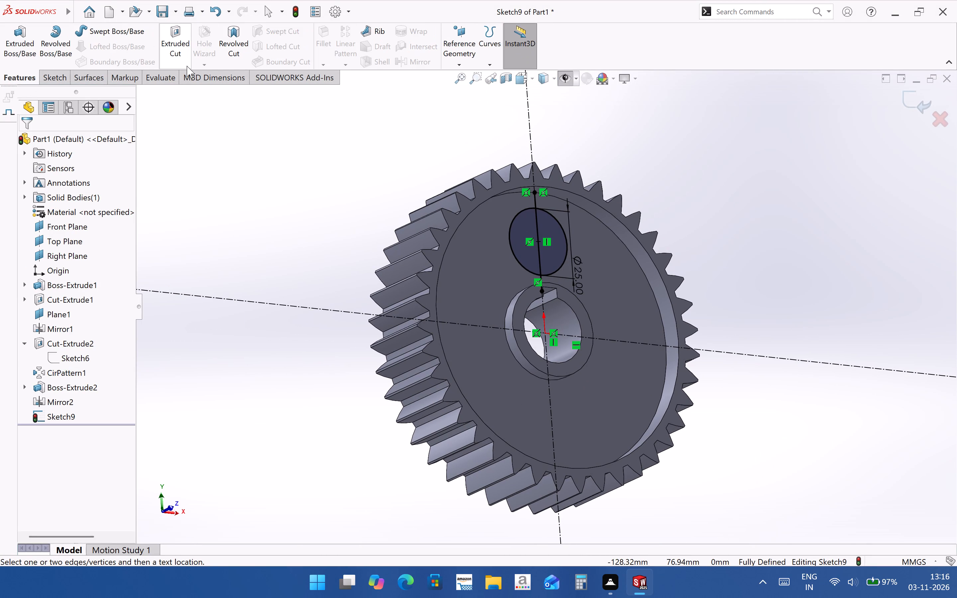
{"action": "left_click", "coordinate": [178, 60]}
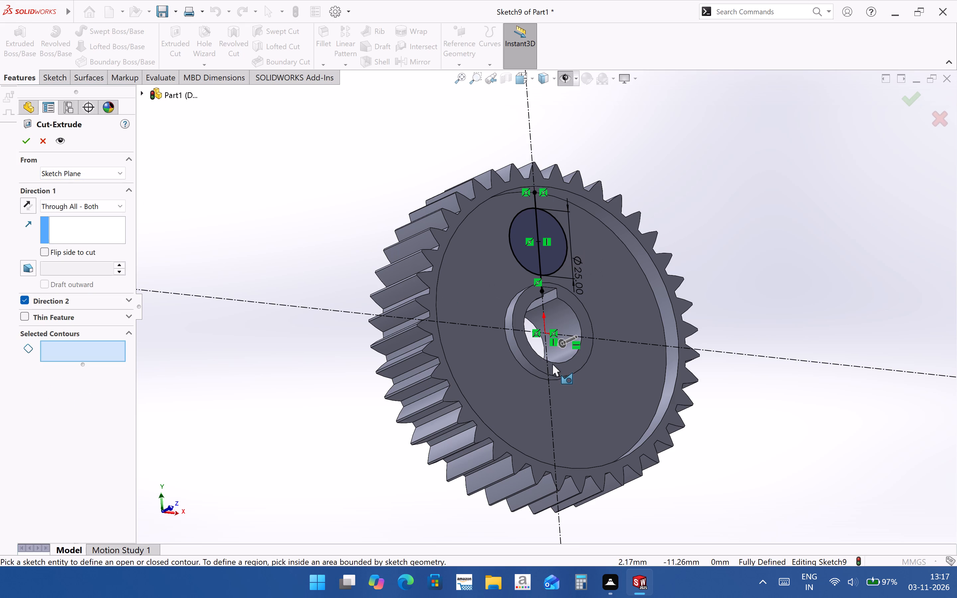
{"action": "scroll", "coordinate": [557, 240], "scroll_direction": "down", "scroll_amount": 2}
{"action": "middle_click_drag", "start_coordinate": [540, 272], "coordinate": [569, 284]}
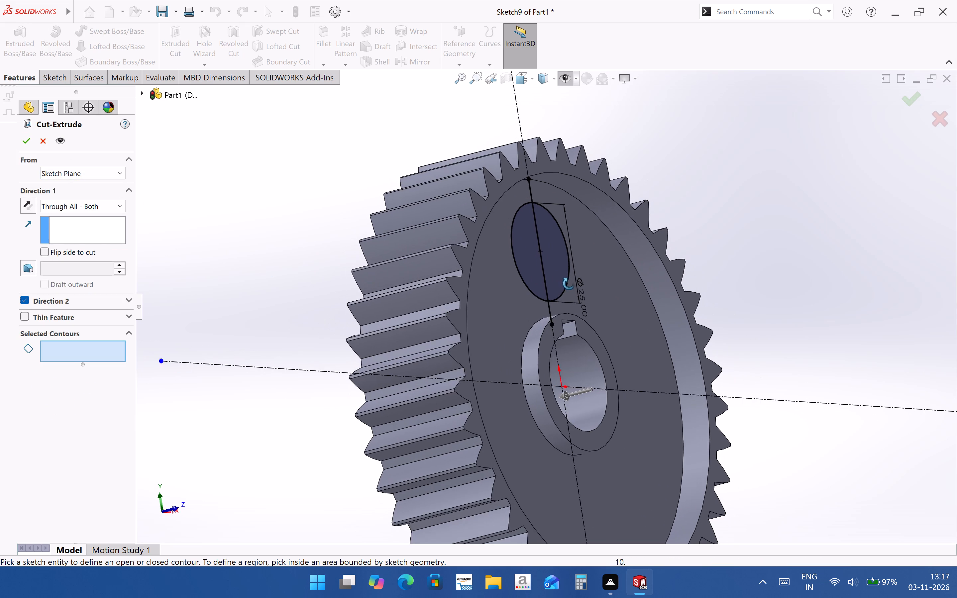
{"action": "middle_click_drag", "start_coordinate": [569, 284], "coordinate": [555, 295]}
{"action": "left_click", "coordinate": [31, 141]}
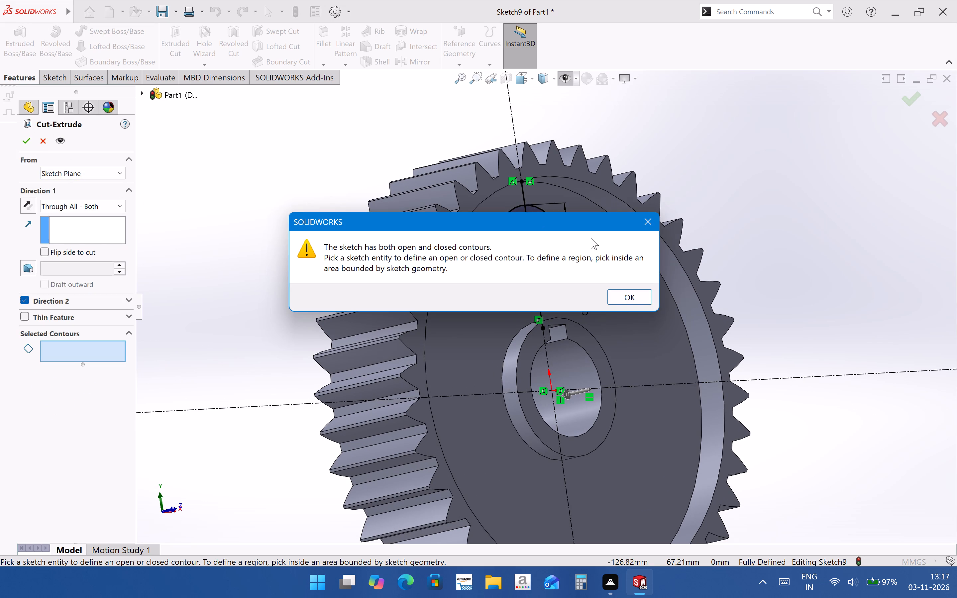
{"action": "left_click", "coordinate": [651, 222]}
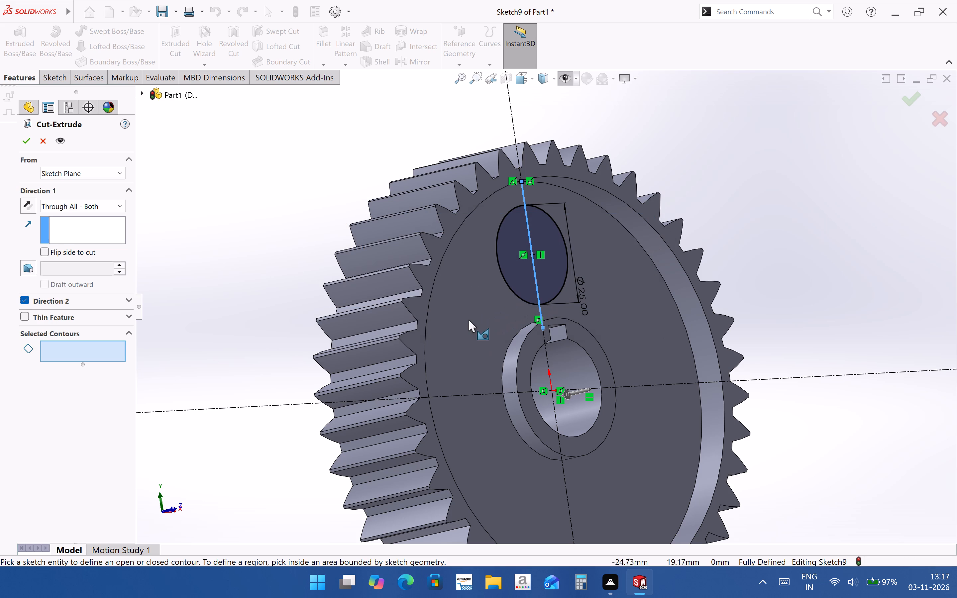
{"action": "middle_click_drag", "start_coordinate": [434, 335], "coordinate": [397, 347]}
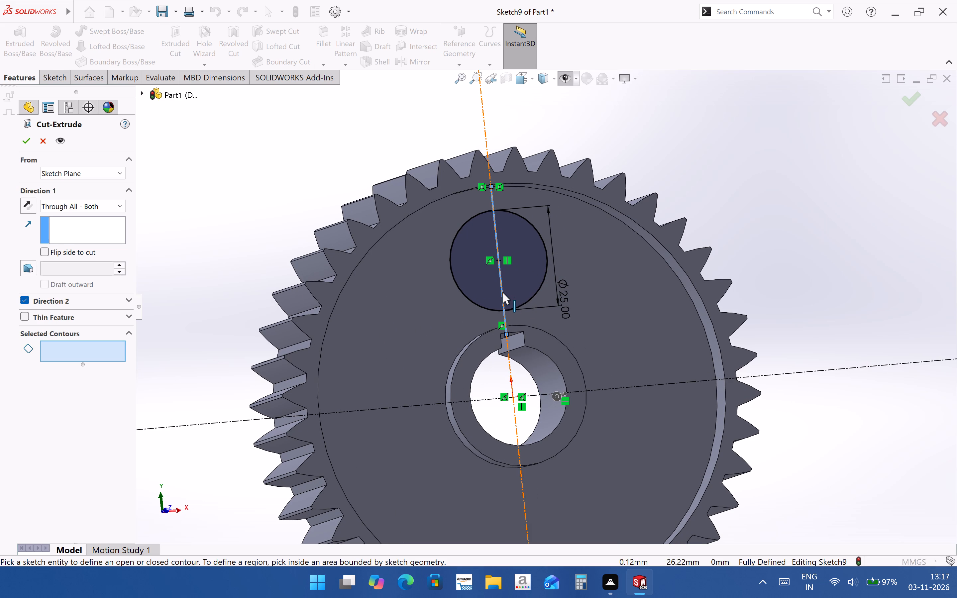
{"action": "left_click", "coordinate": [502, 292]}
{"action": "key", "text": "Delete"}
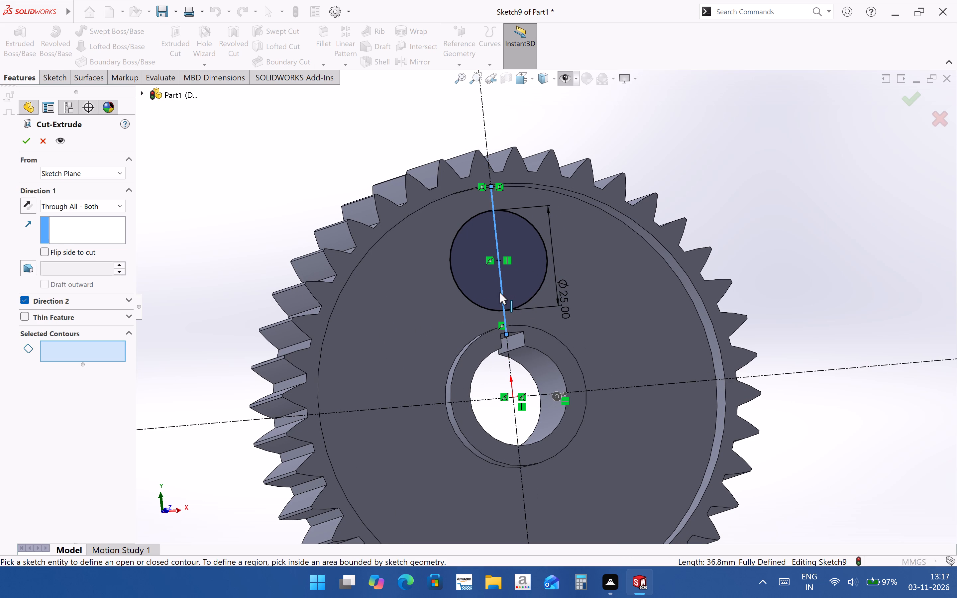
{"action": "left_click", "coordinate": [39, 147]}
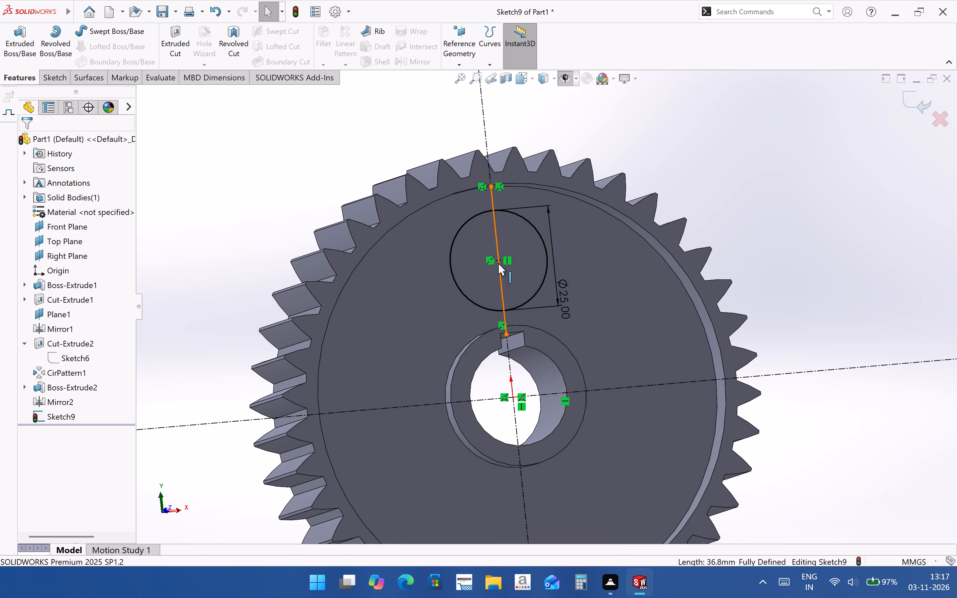
Delete the solid vertical line between the keyway's top edge and the recess's outer edge.
{"action": "left_click", "coordinate": [503, 288]}
{"action": "key", "text": "Delete"}
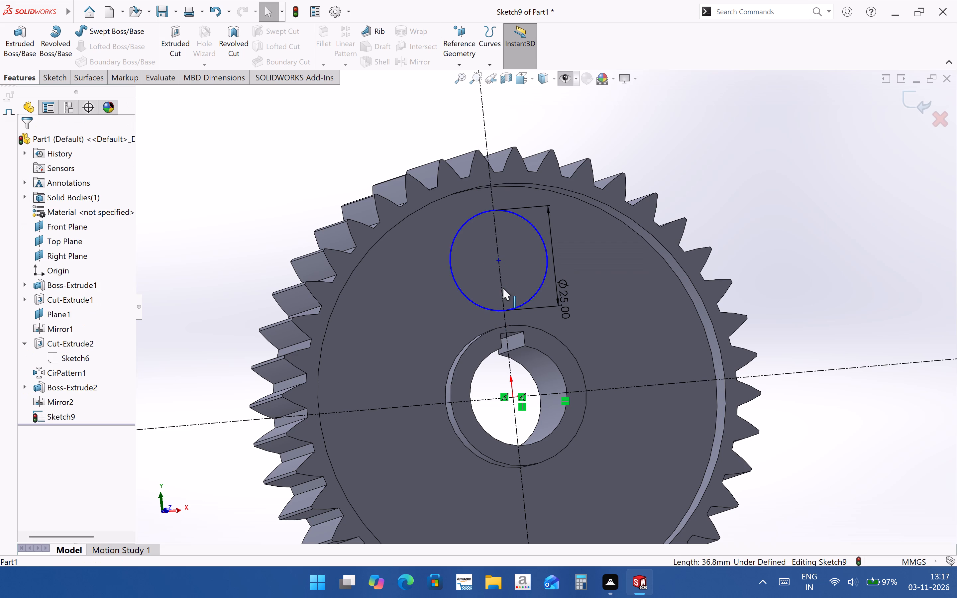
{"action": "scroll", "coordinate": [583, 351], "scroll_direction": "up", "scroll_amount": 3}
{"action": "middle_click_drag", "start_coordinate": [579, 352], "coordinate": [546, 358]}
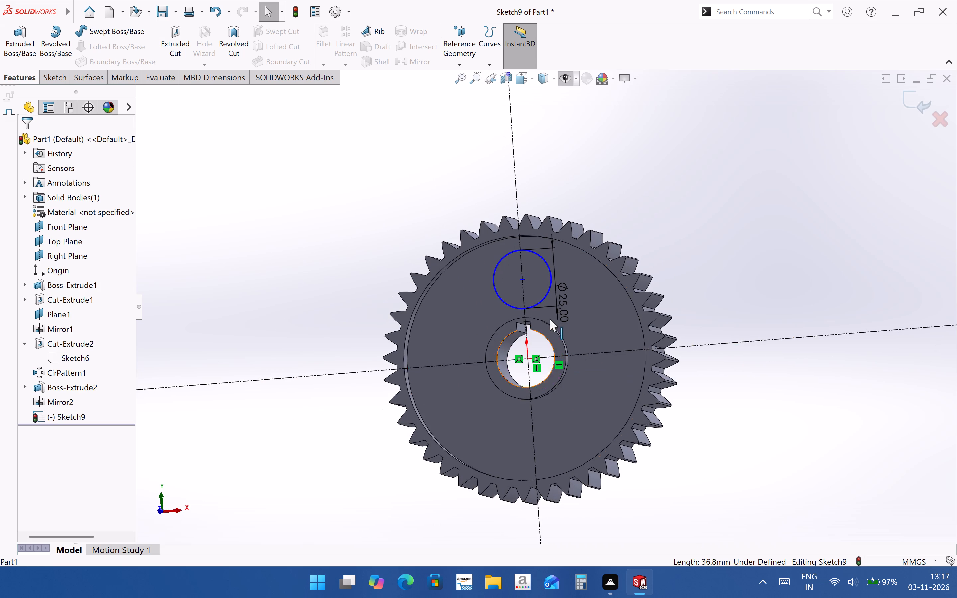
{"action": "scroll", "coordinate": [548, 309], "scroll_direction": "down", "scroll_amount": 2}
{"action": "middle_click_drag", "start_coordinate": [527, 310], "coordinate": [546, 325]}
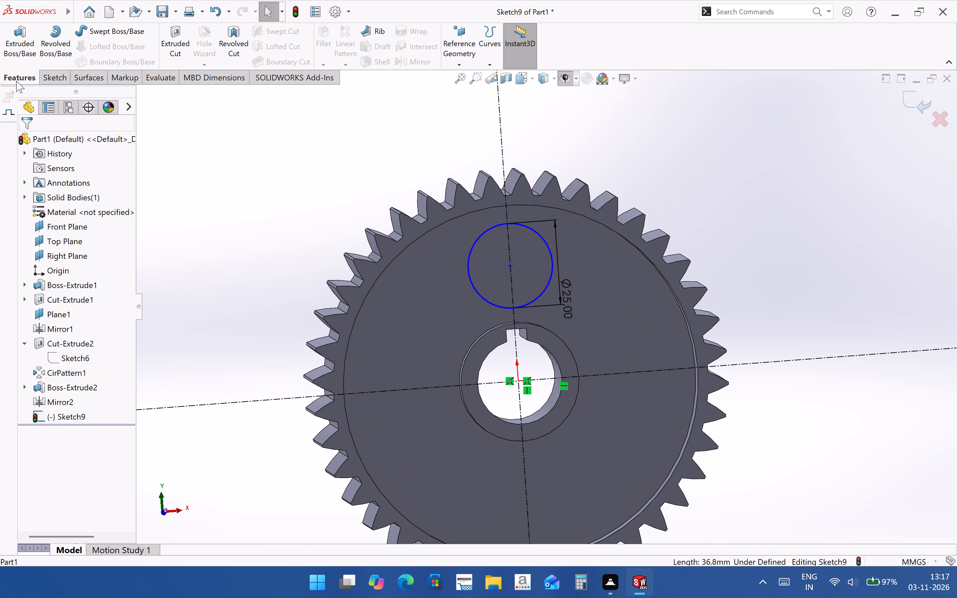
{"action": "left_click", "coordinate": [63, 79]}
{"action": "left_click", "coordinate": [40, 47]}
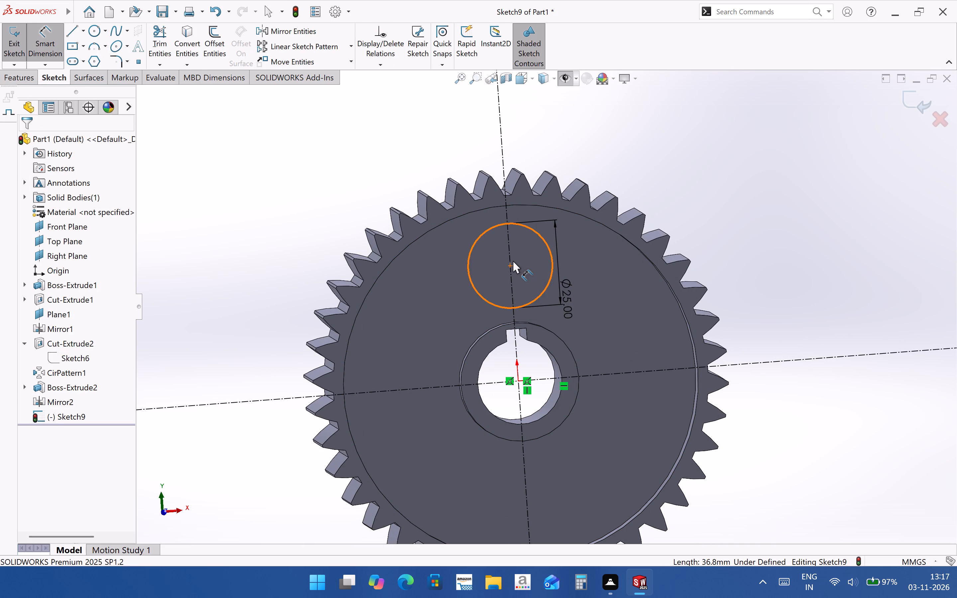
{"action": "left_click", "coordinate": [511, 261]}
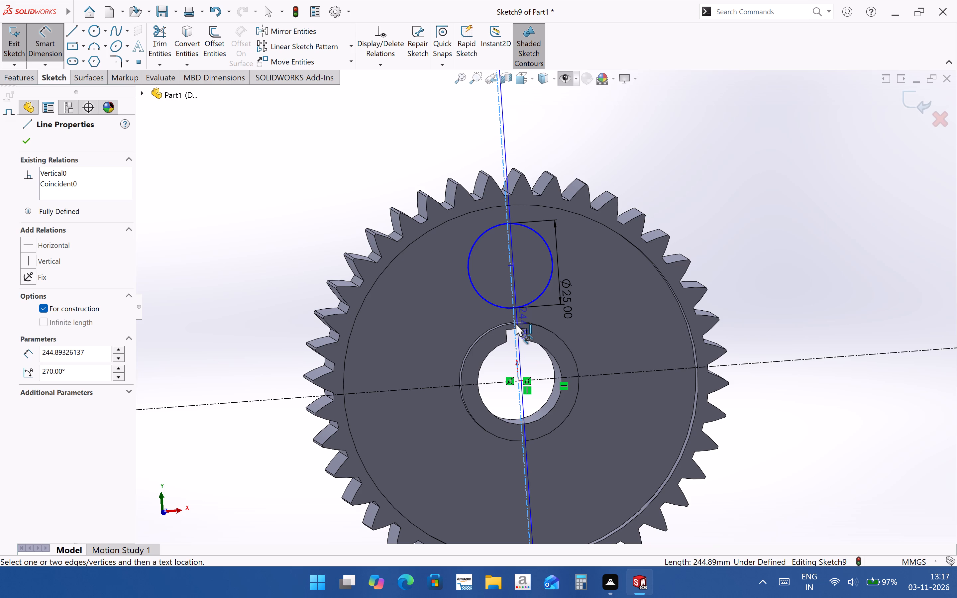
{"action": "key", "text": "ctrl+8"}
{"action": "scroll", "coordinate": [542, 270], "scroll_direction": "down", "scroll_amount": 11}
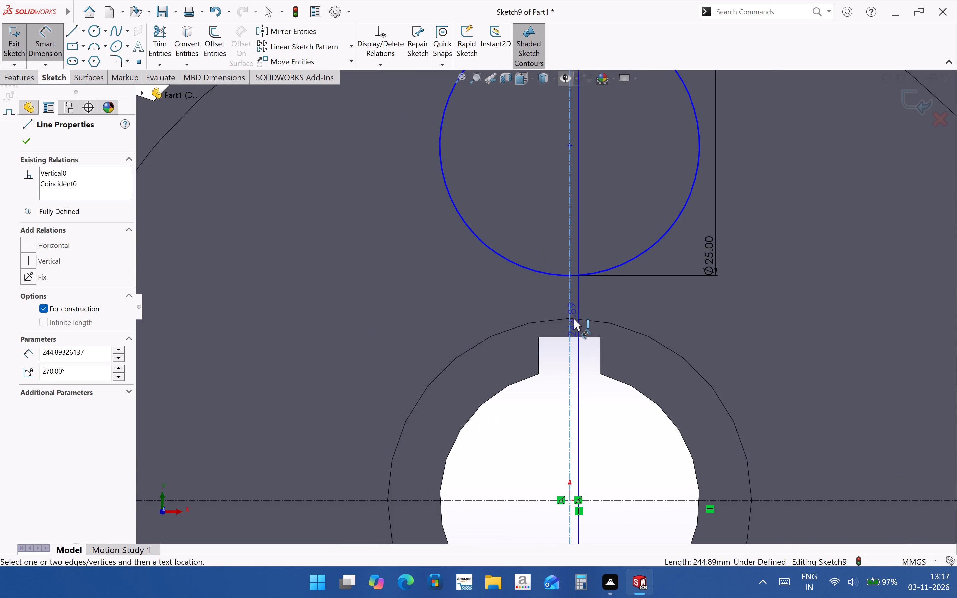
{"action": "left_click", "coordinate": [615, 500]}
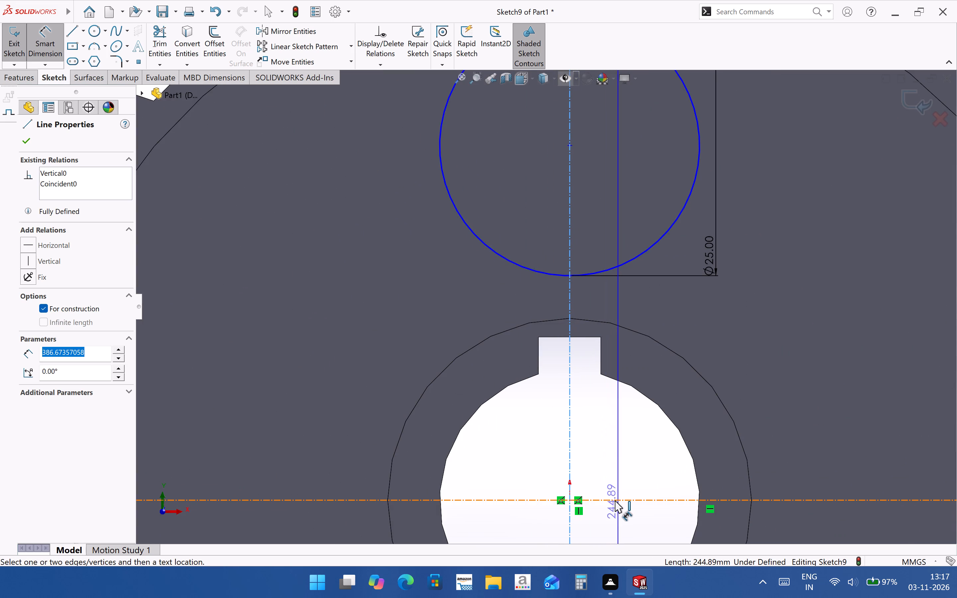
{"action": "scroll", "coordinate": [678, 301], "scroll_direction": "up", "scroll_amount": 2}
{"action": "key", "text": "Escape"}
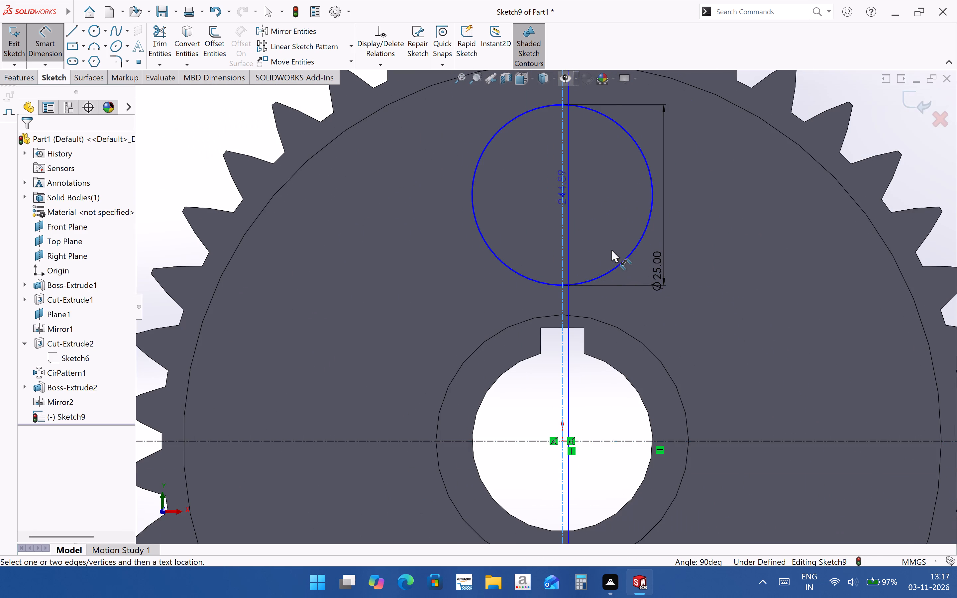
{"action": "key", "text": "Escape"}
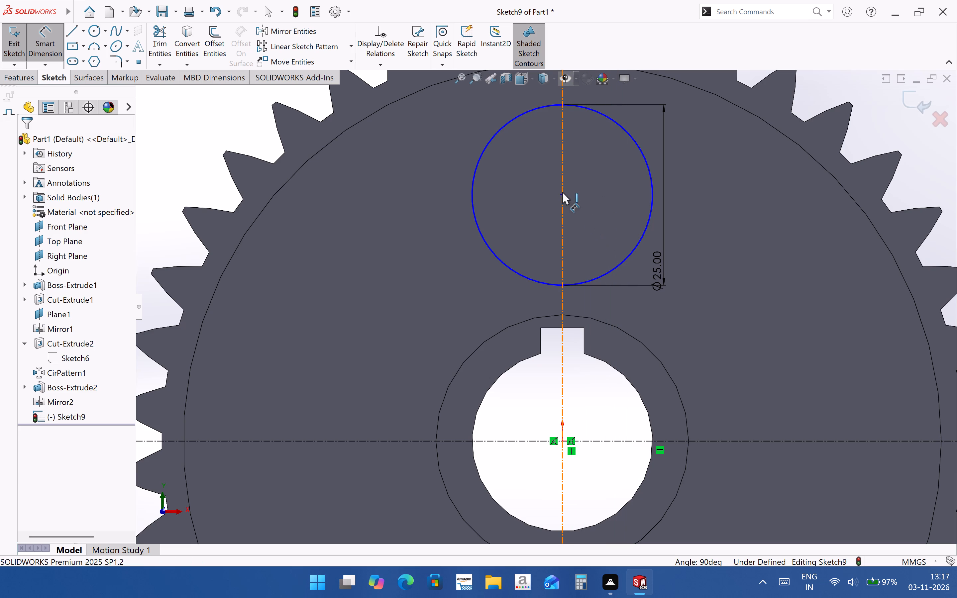
Dimension the vertical distance from the 25 mm circle's centre to the horizontal centreline, accepting the proposed value.
{"action": "left_click", "coordinate": [561, 195]}
{"action": "left_click", "coordinate": [595, 438]}
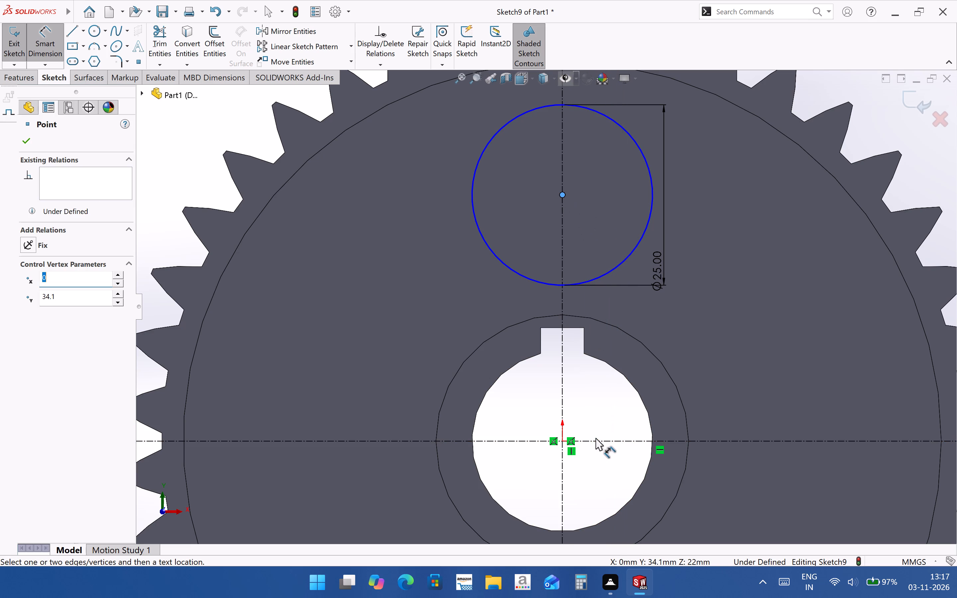
{"action": "left_click", "coordinate": [595, 439]}
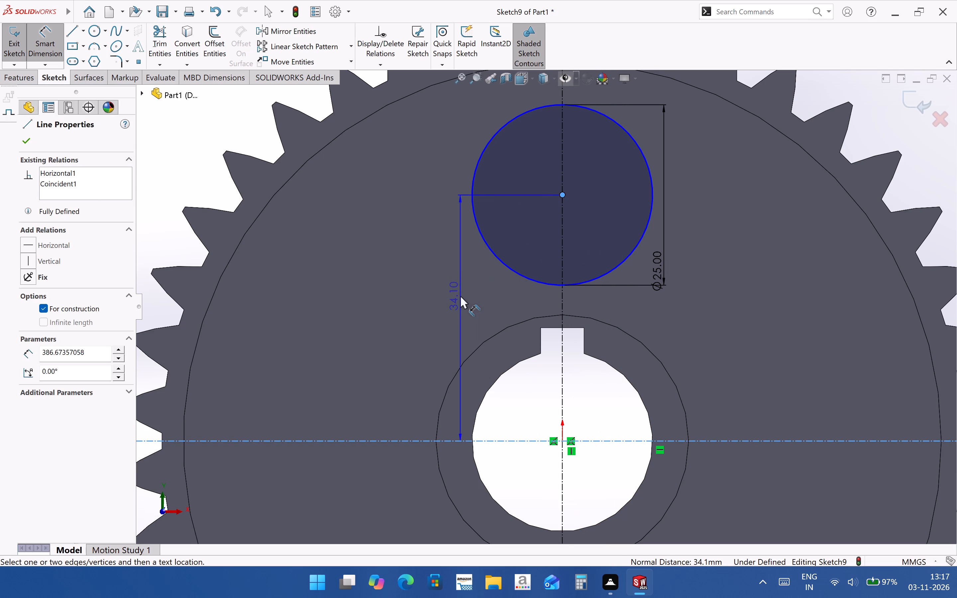
{"action": "left_click", "coordinate": [470, 299]}
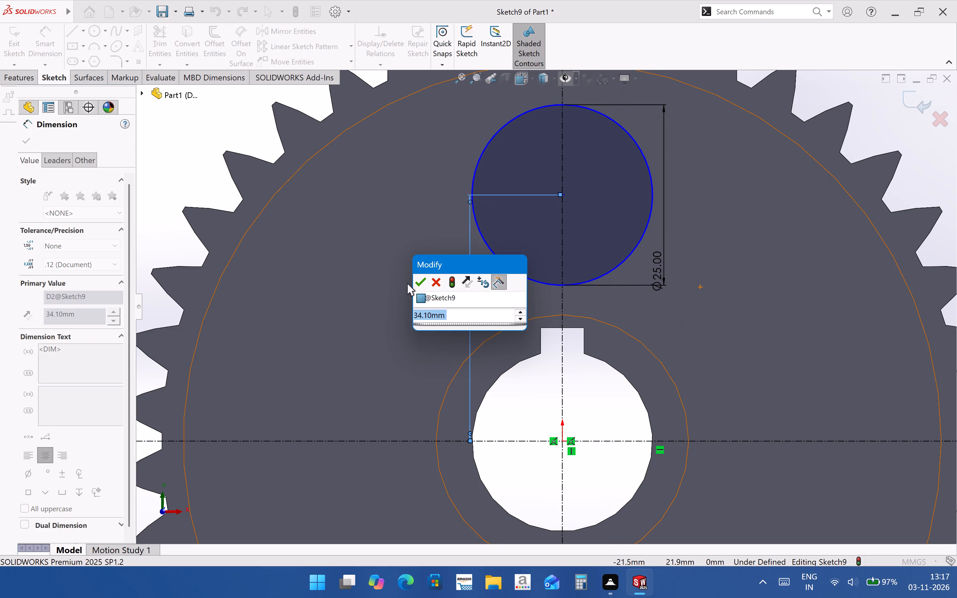
{"action": "left_click", "coordinate": [420, 284]}
{"action": "left_click", "coordinate": [815, 359]}
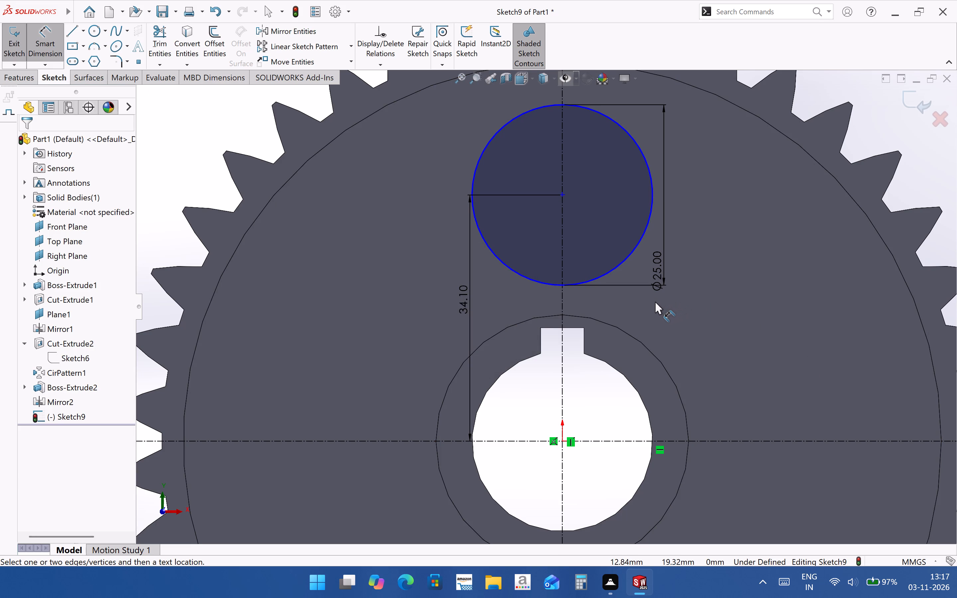
{"action": "left_click", "coordinate": [706, 298]}
{"action": "scroll", "coordinate": [552, 248], "scroll_direction": "up", "scroll_amount": 3}
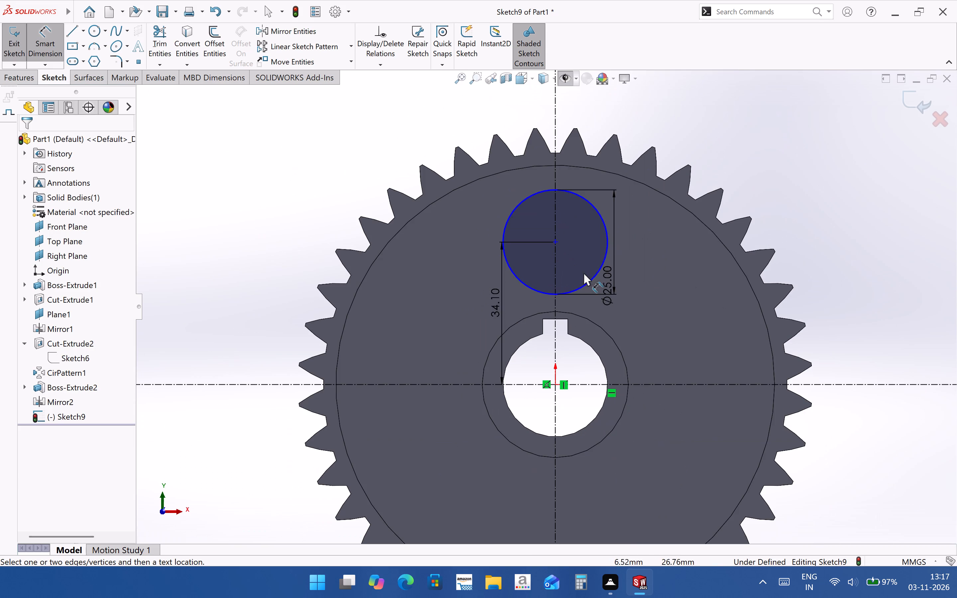
{"action": "scroll", "coordinate": [565, 239], "scroll_direction": "down", "scroll_amount": 3}
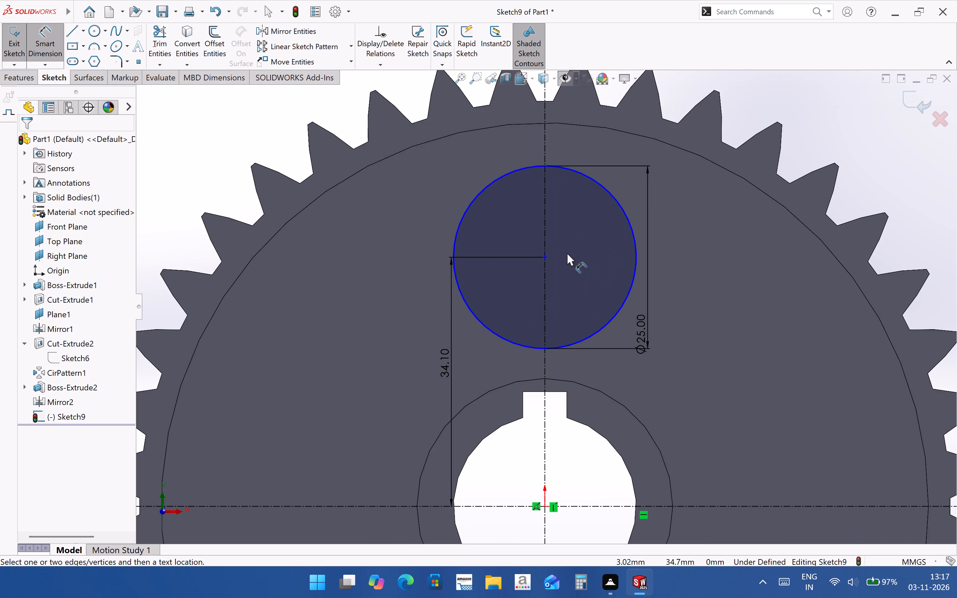
{"action": "key", "text": "Escape"}
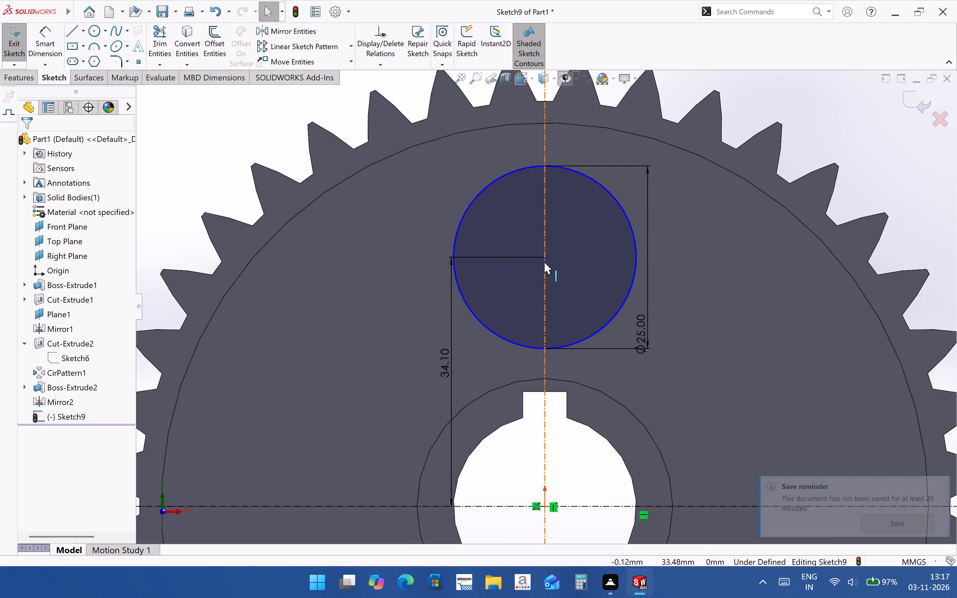
Add a Coincident relation between the 25 mm circle's centre and the vertical centreline.
{"action": "left_click", "coordinate": [547, 256]}
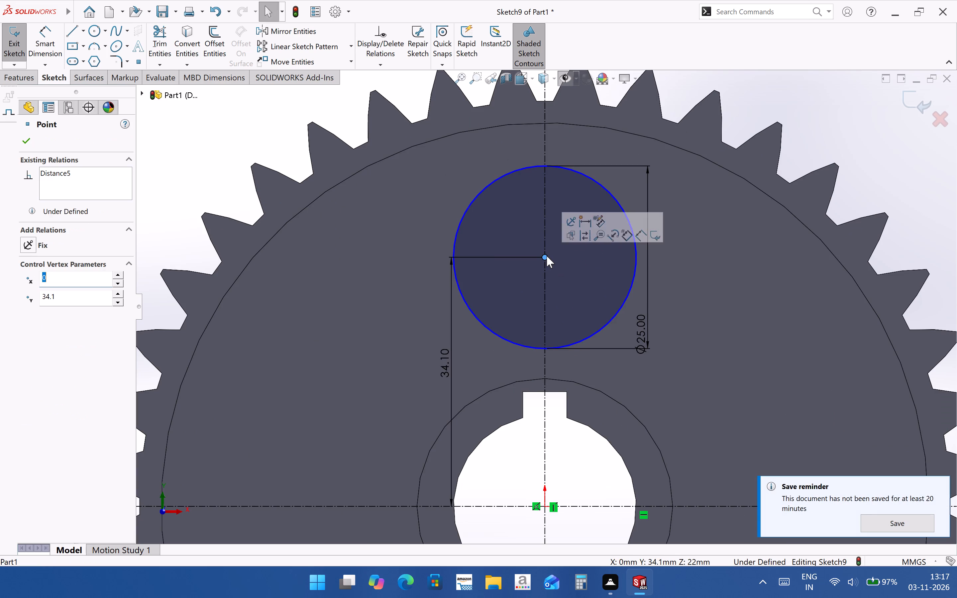
{"action": "left_click", "coordinate": [546, 280], "text": "ctrl"}
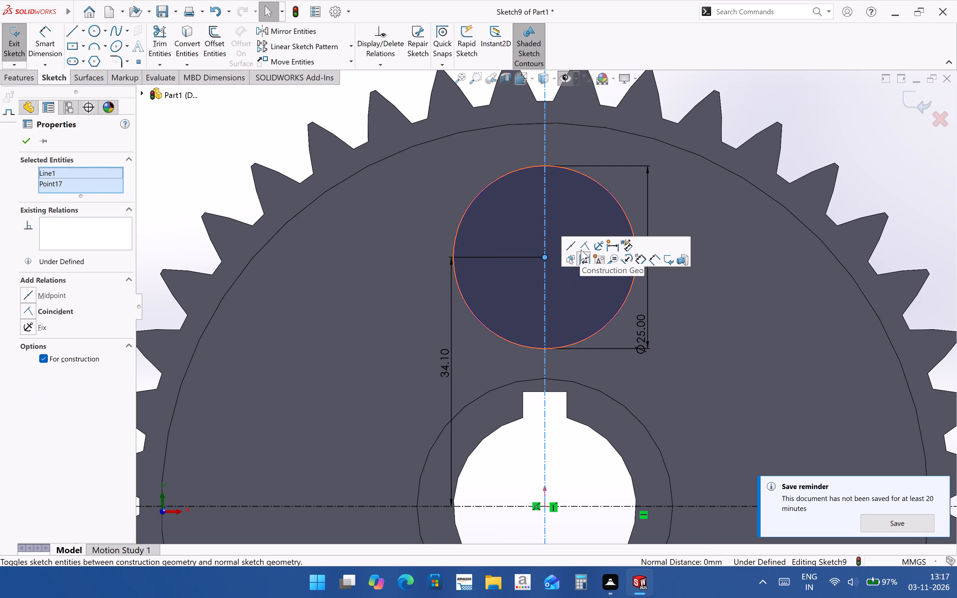
{"action": "left_click", "coordinate": [583, 246]}
{"action": "left_click", "coordinate": [733, 379]}
{"action": "scroll", "coordinate": [512, 233], "scroll_direction": "up", "scroll_amount": 3}
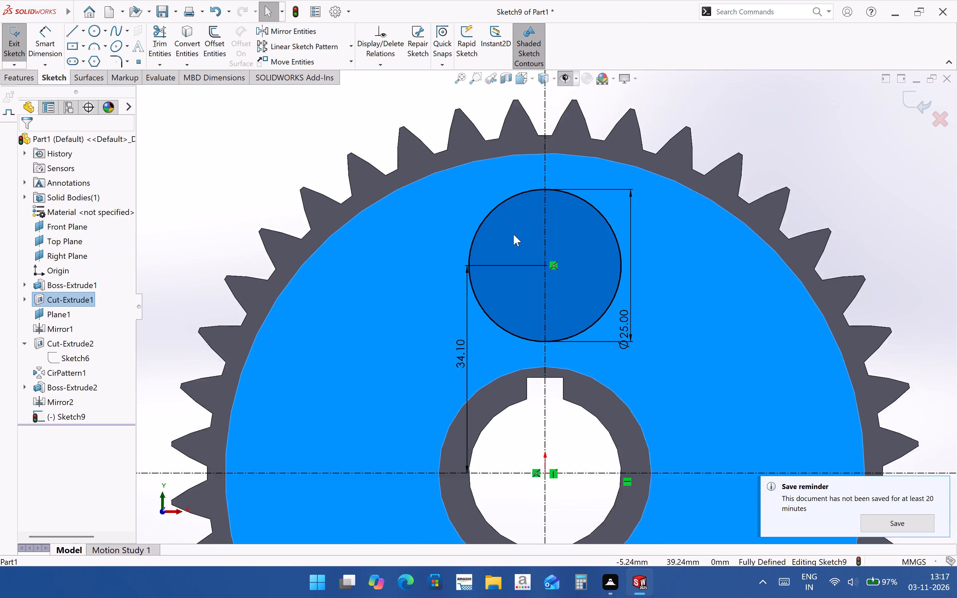
{"action": "scroll", "coordinate": [513, 234], "scroll_direction": "up", "scroll_amount": 1}
{"action": "key", "text": "Escape"}
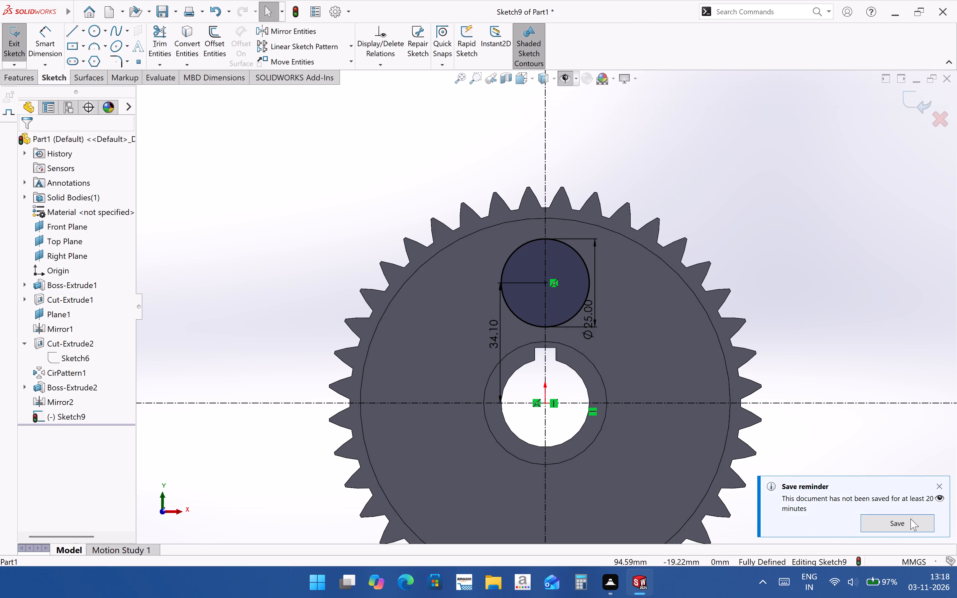
Start saving the part in the Solidworks folder and clear the proposed file name.
{"action": "left_click", "coordinate": [910, 519]}
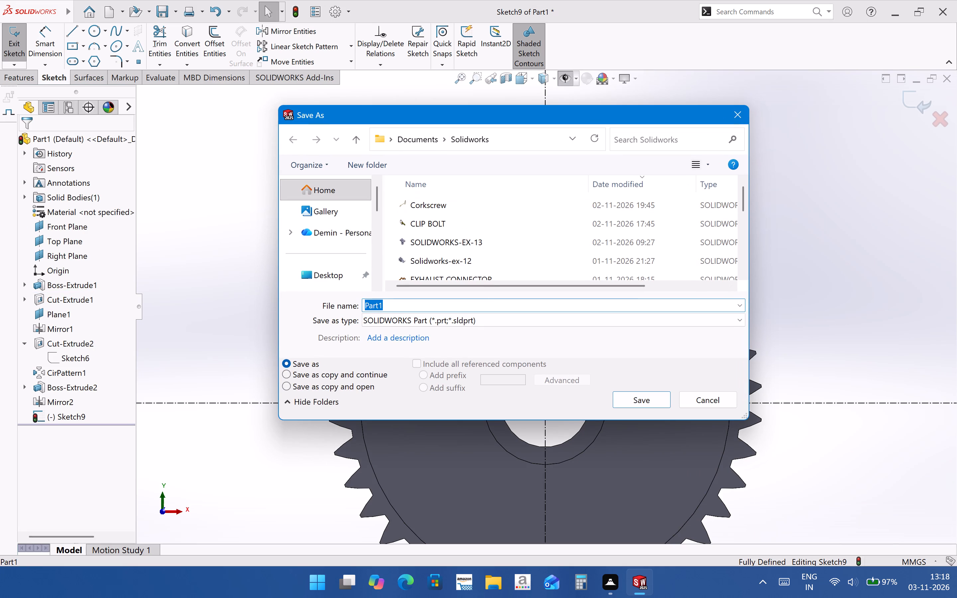
{"action": "left_click_drag", "start_coordinate": [453, 303], "coordinate": [344, 299]}
{"action": "key", "text": "BackSpace"}
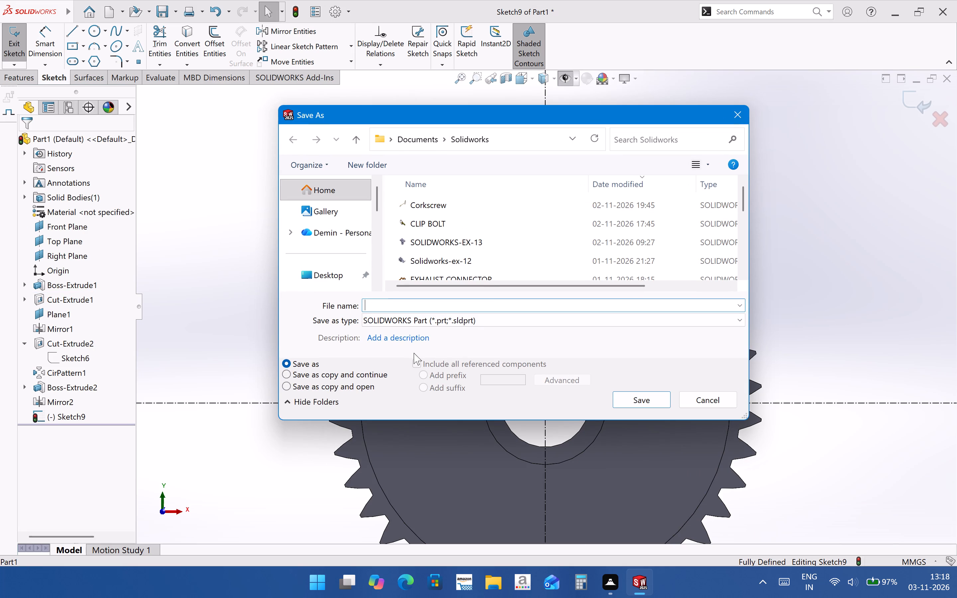
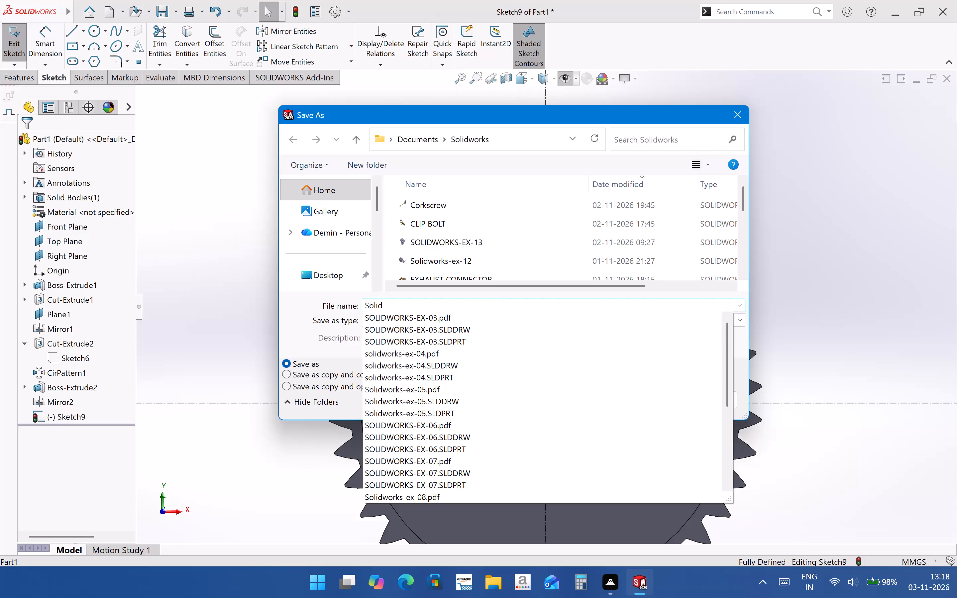
Enter "Solidworks-ex" as the start of the part's file name.
{"action": "type", "text": "works"}
{"action": "type", "text": "-ex"}
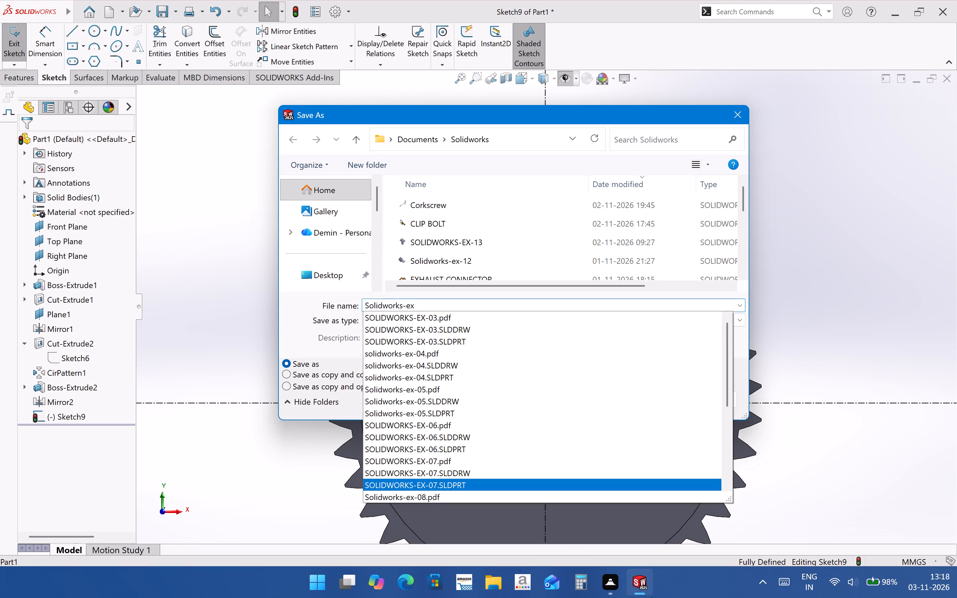
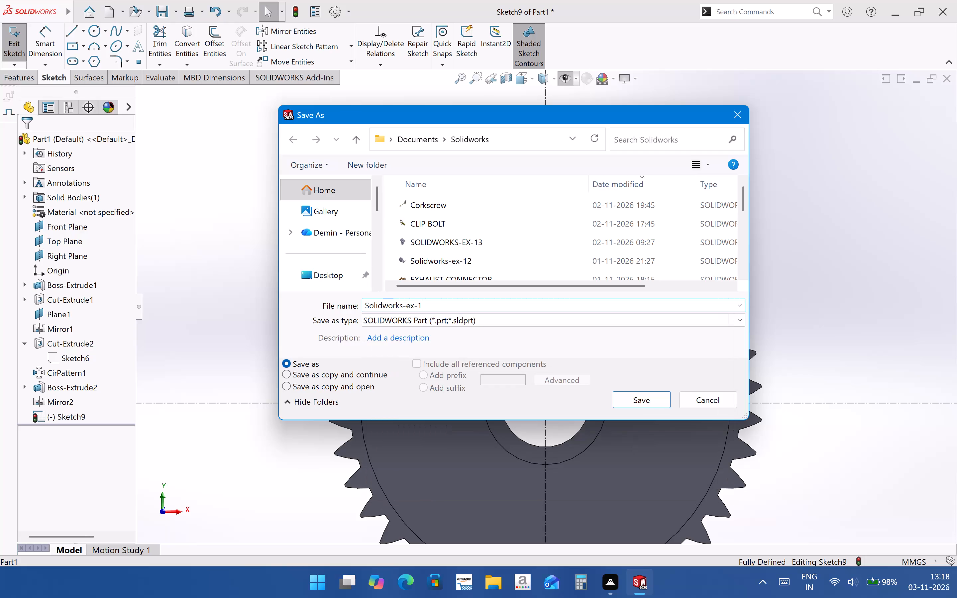
Save the part as Solidworks-ex-14 in the Solidworks folder.
{"action": "left_click", "coordinate": [646, 407]}
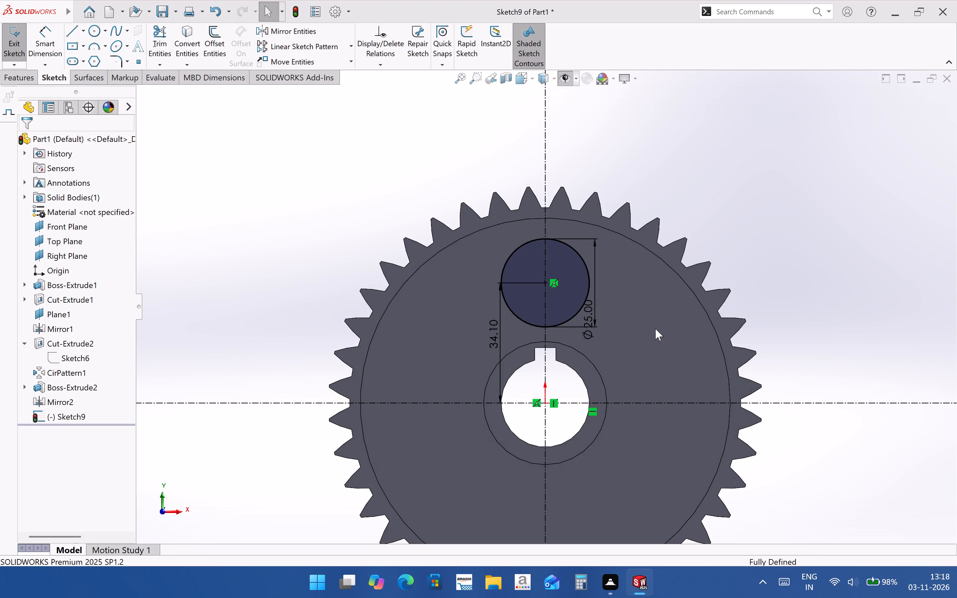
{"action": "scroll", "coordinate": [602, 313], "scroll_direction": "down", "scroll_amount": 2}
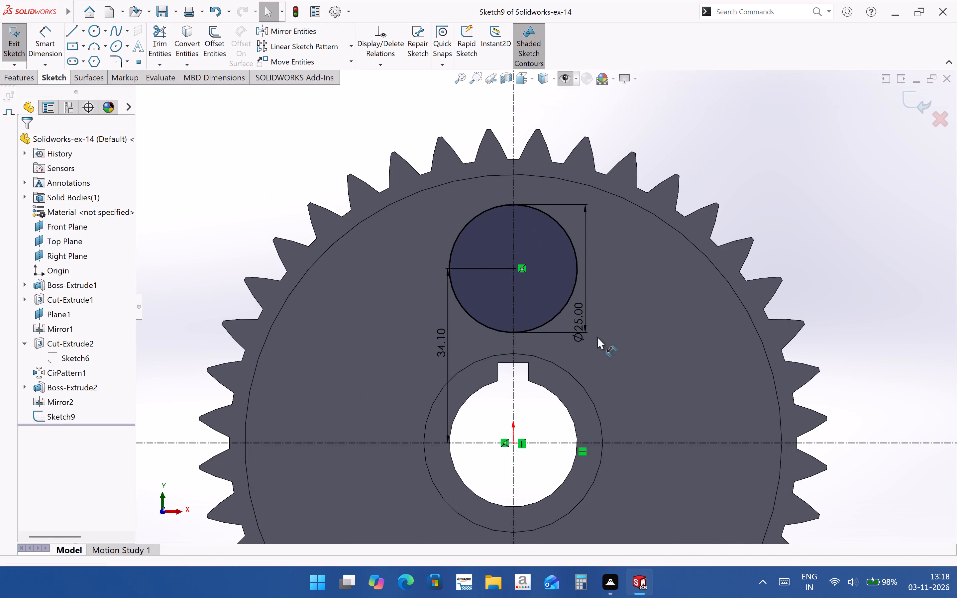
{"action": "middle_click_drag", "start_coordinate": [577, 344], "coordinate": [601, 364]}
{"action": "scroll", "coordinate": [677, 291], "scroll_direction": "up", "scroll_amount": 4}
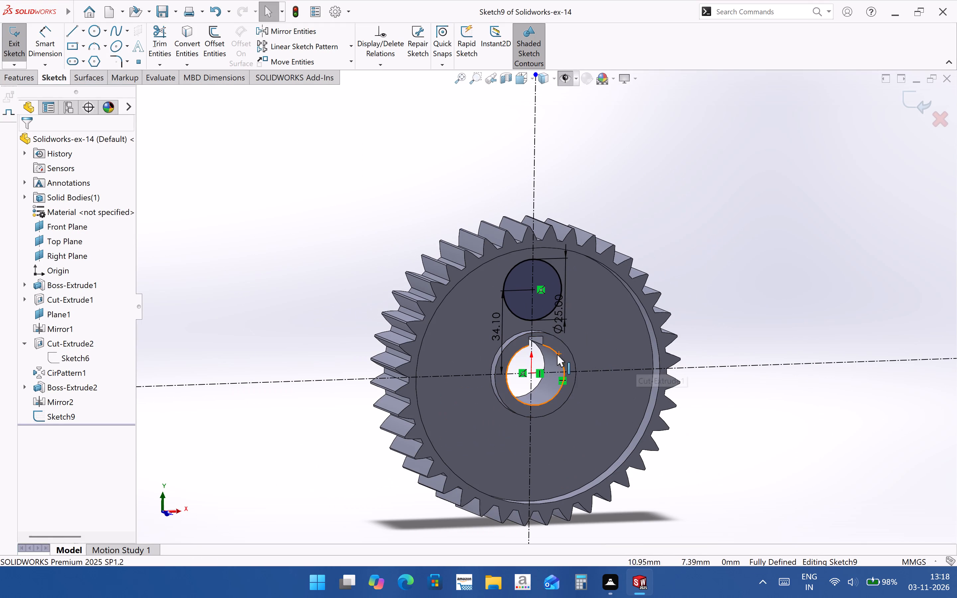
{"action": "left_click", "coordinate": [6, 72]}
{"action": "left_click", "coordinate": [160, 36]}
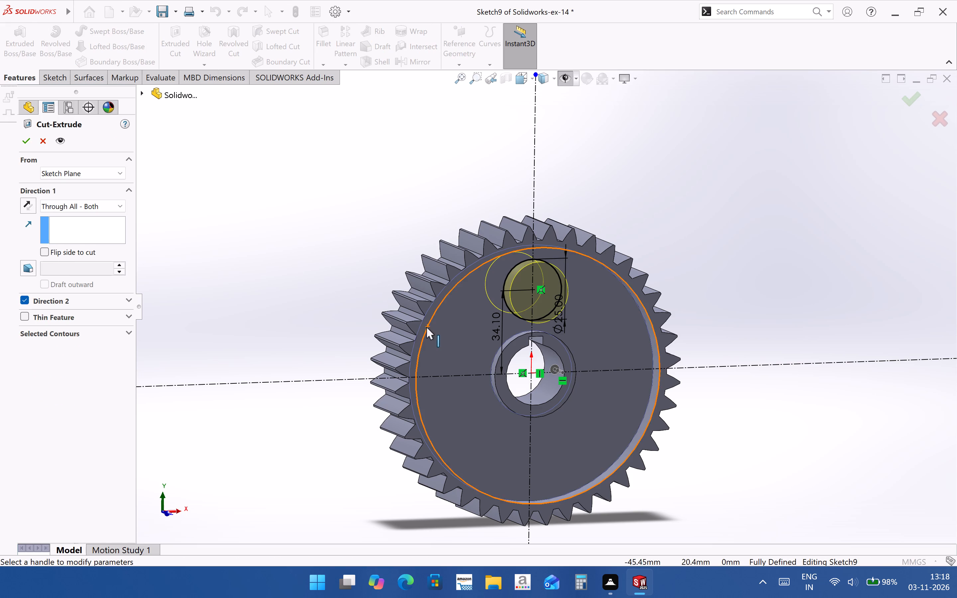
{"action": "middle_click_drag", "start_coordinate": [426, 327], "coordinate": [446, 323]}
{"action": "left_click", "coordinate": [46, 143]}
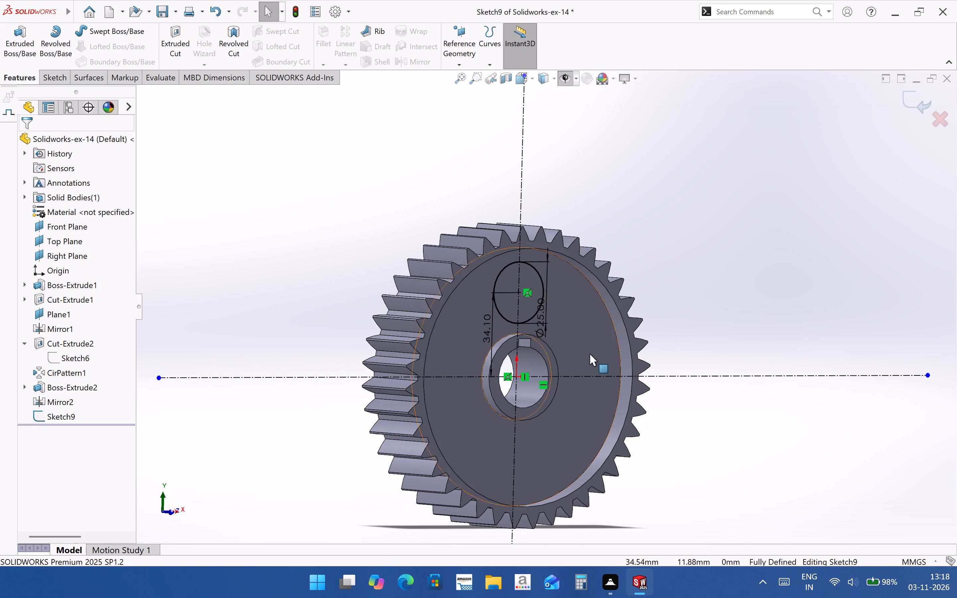
Circular-pattern the 25 mm sketch circle about the gear's centre with 5 equally spaced instances over 360 degrees.
{"action": "middle_click_drag", "start_coordinate": [592, 368], "coordinate": [531, 348]}
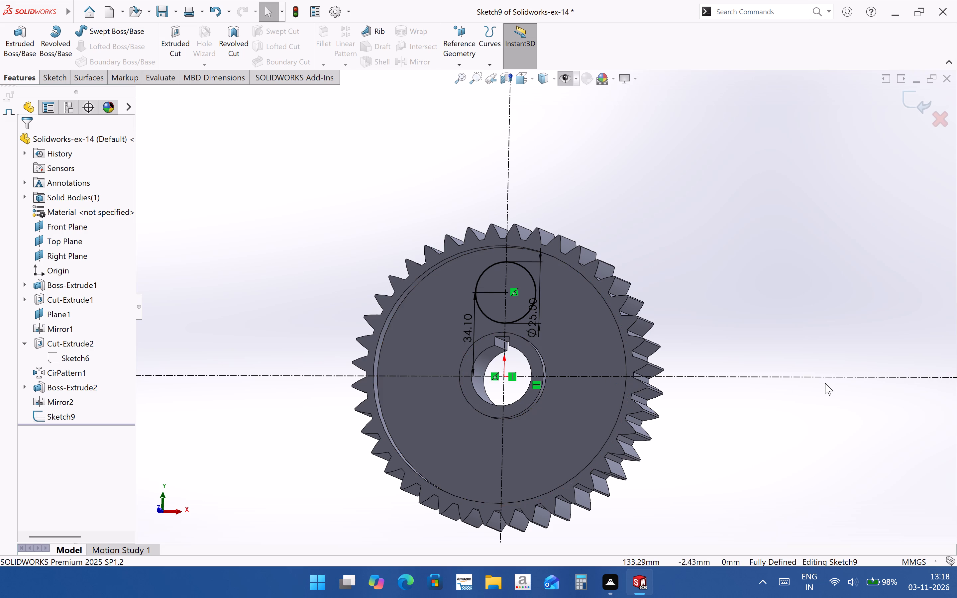
{"action": "key", "text": "ctrl+8"}
{"action": "scroll", "coordinate": [575, 306], "scroll_direction": "down", "scroll_amount": 3}
{"action": "scroll", "coordinate": [527, 244], "scroll_direction": "down", "scroll_amount": 3}
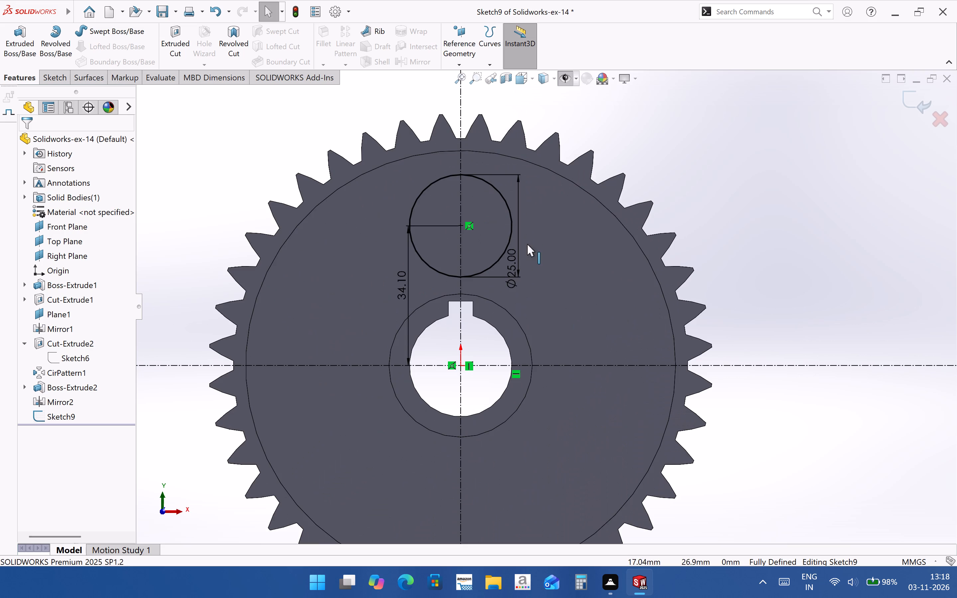
{"action": "left_click", "coordinate": [505, 235]}
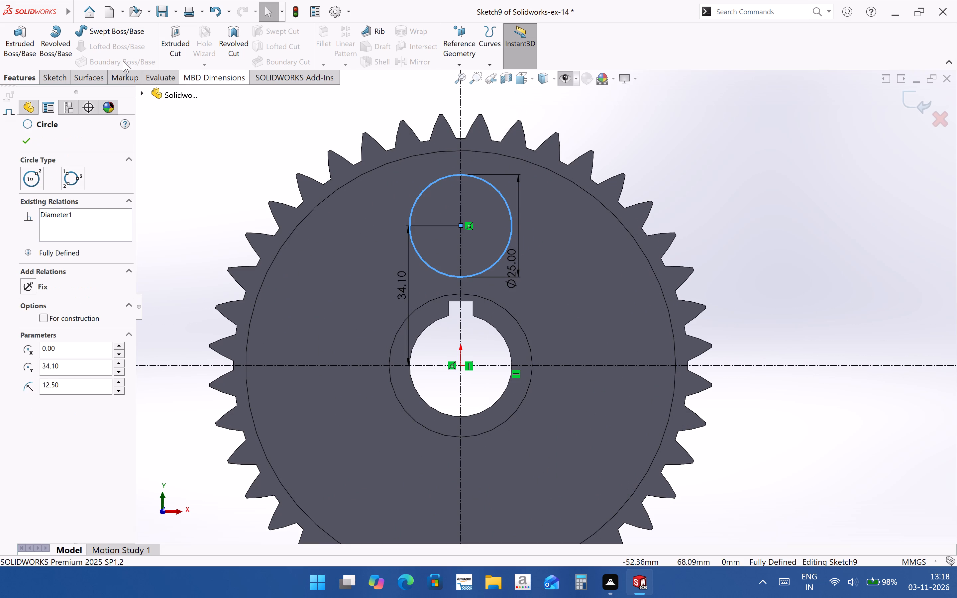
{"action": "left_click", "coordinate": [48, 72]}
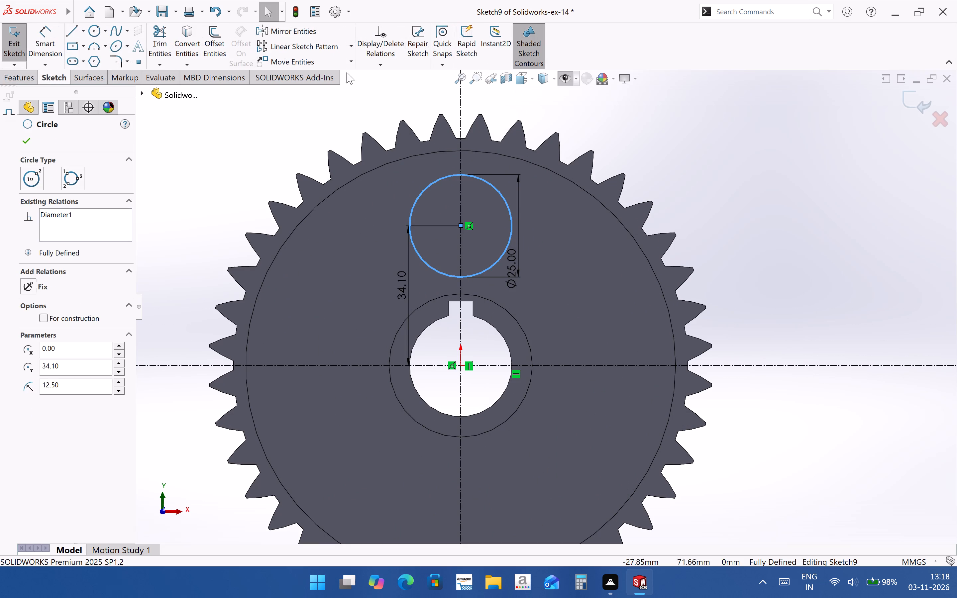
{"action": "left_click", "coordinate": [350, 49]}
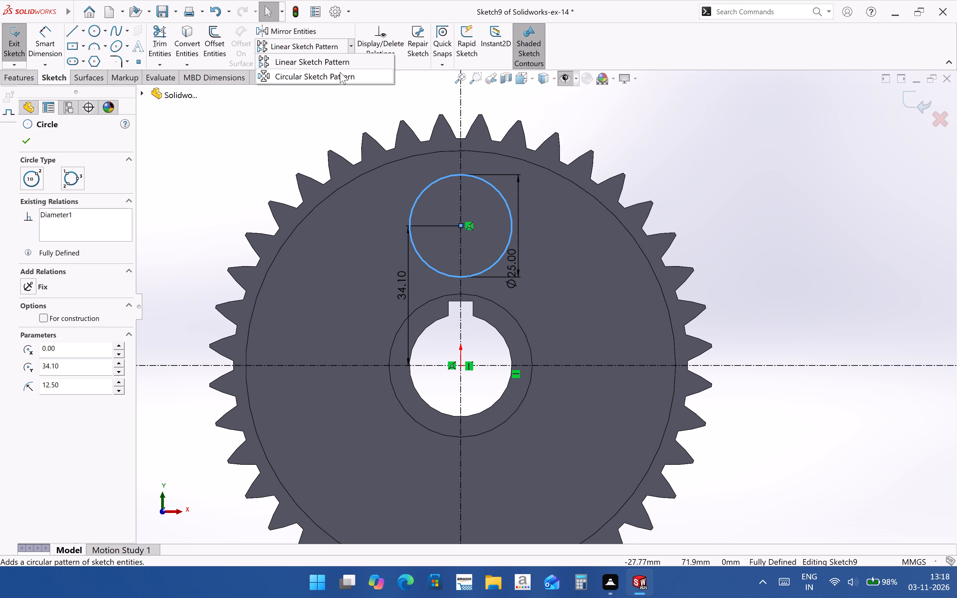
{"action": "left_click", "coordinate": [340, 72]}
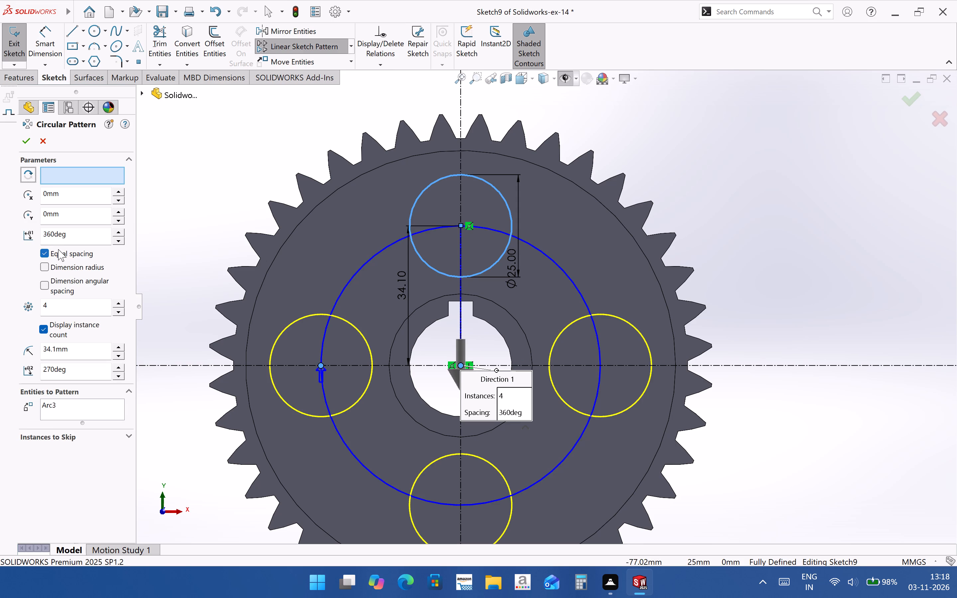
{"action": "left_click_drag", "start_coordinate": [70, 306], "coordinate": [32, 306]}
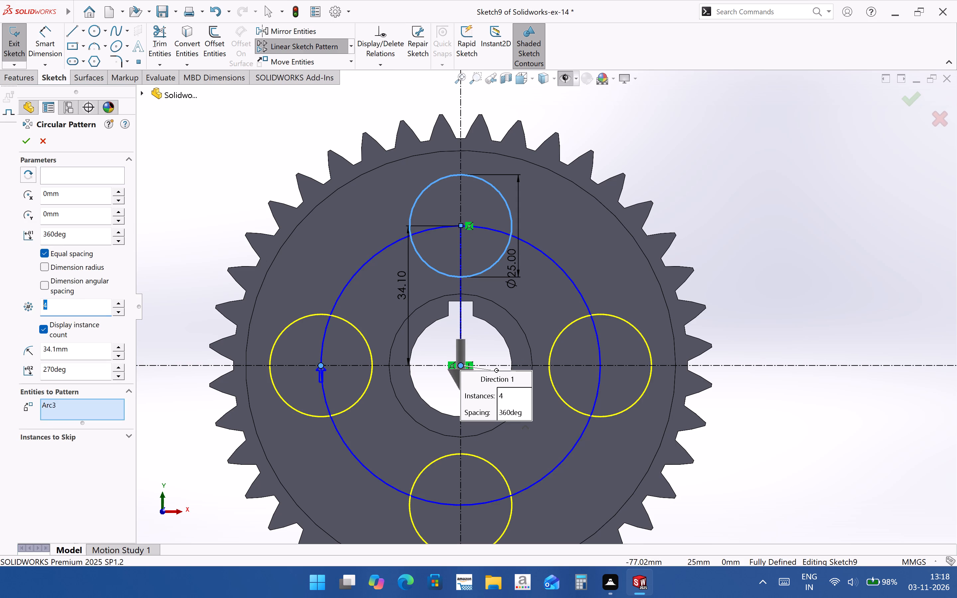
{"action": "left_click_drag", "start_coordinate": [32, 306], "coordinate": [29, 306]}
{"action": "key", "text": "4"}
{"action": "key", "text": "BackSpace"}
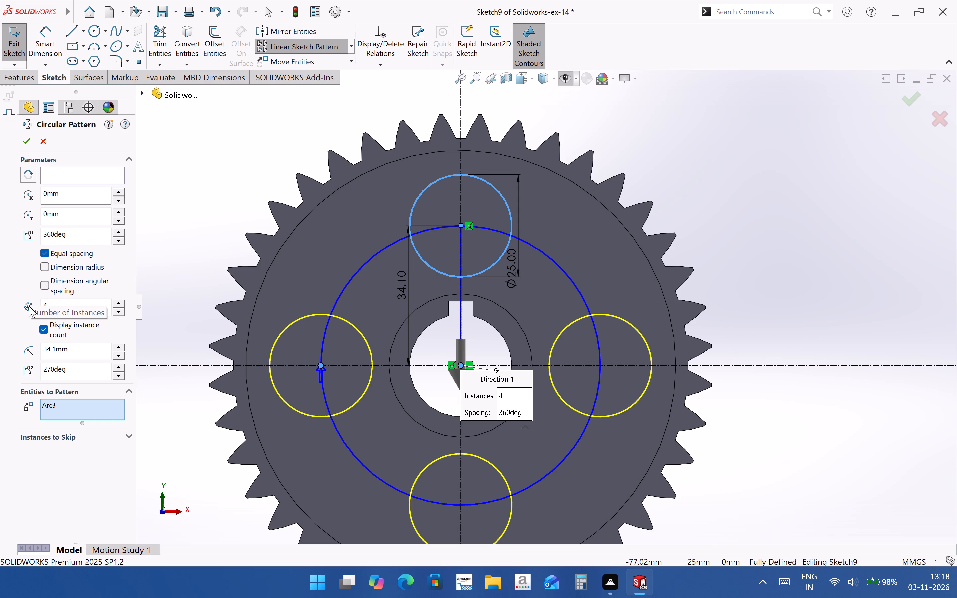
{"action": "key", "text": "5"}
{"action": "key", "text": "Return"}
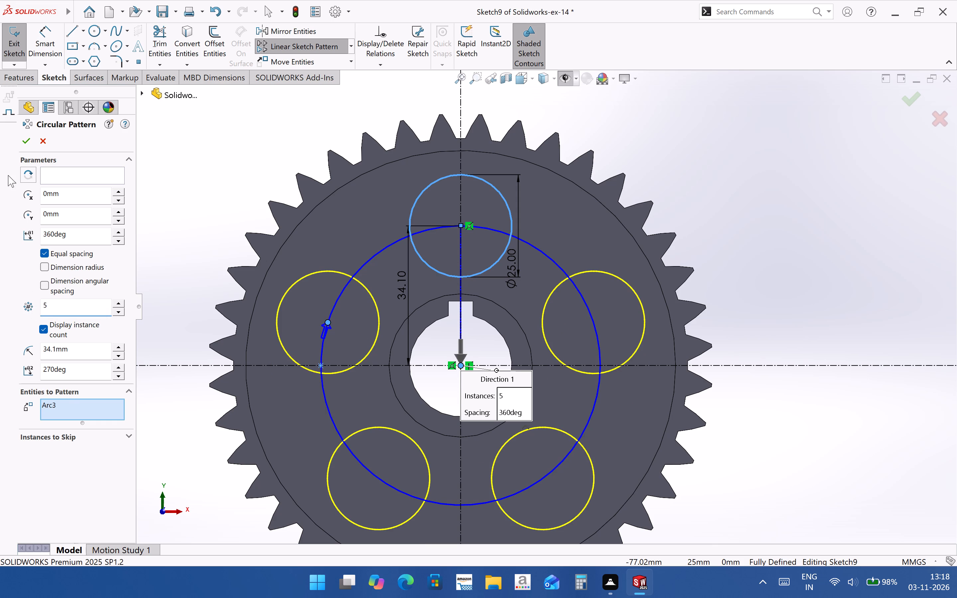
{"action": "left_click", "coordinate": [30, 145]}
{"action": "left_click", "coordinate": [804, 302]}
Cut-extrude the five patterned circles Through All - Both to make the web holes.
{"action": "scroll", "coordinate": [594, 311], "scroll_direction": "up", "scroll_amount": 3}
{"action": "middle_click_drag", "start_coordinate": [557, 364], "coordinate": [581, 371]}
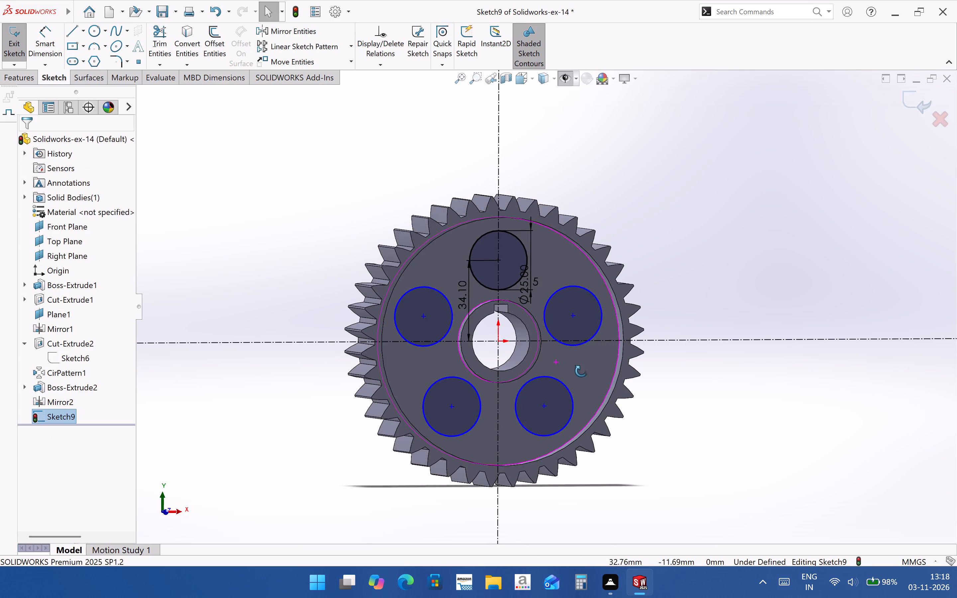
{"action": "middle_click_drag", "start_coordinate": [581, 371], "coordinate": [585, 374]}
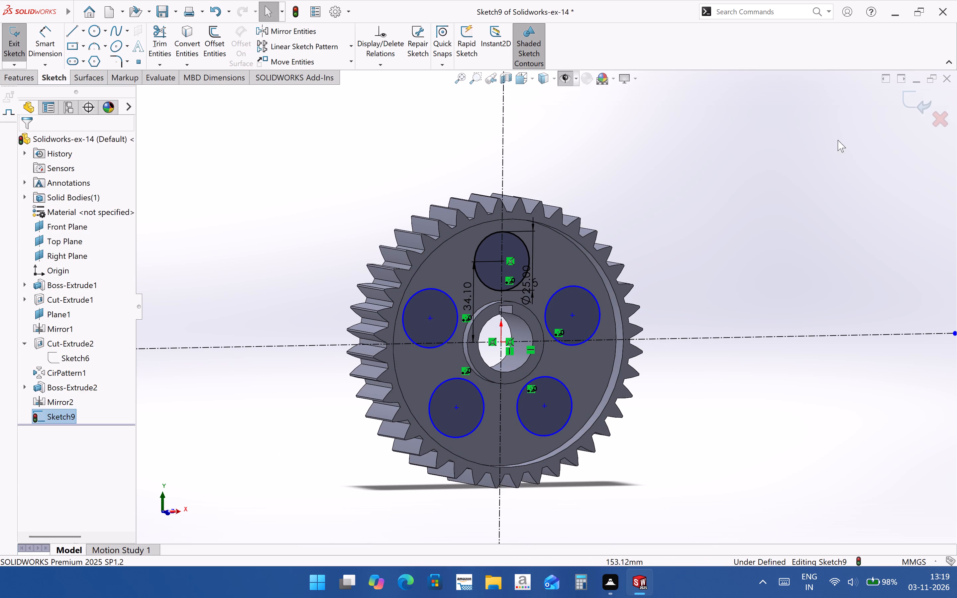
{"action": "left_click", "coordinate": [1, 73]}
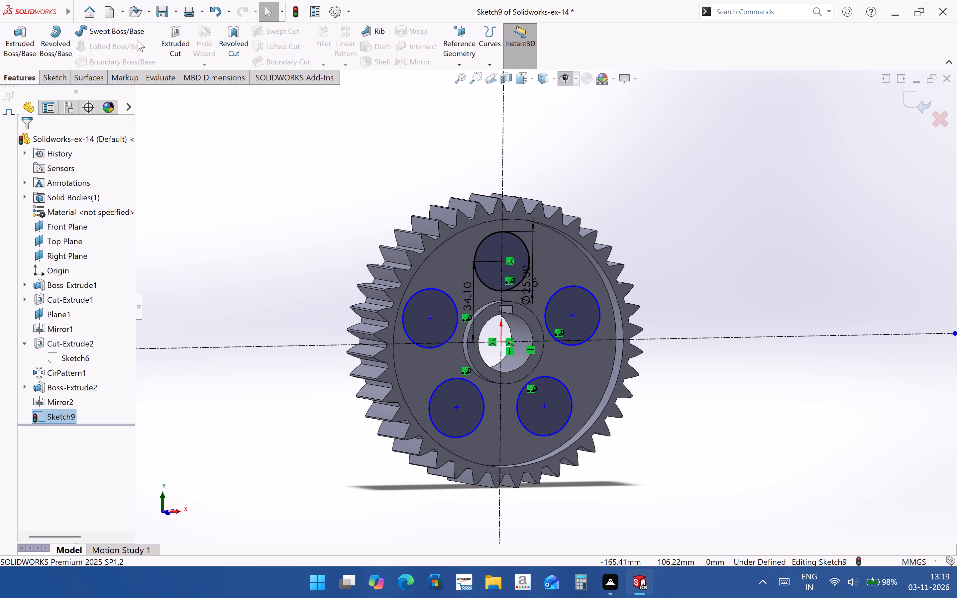
{"action": "left_click", "coordinate": [180, 40]}
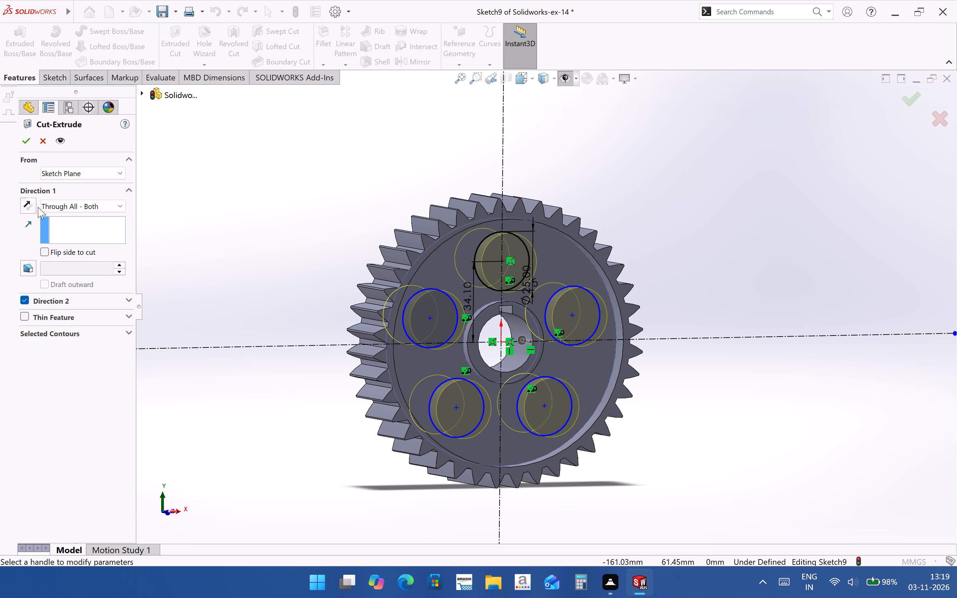
{"action": "left_click", "coordinate": [26, 144]}
{"action": "left_click", "coordinate": [698, 231]}
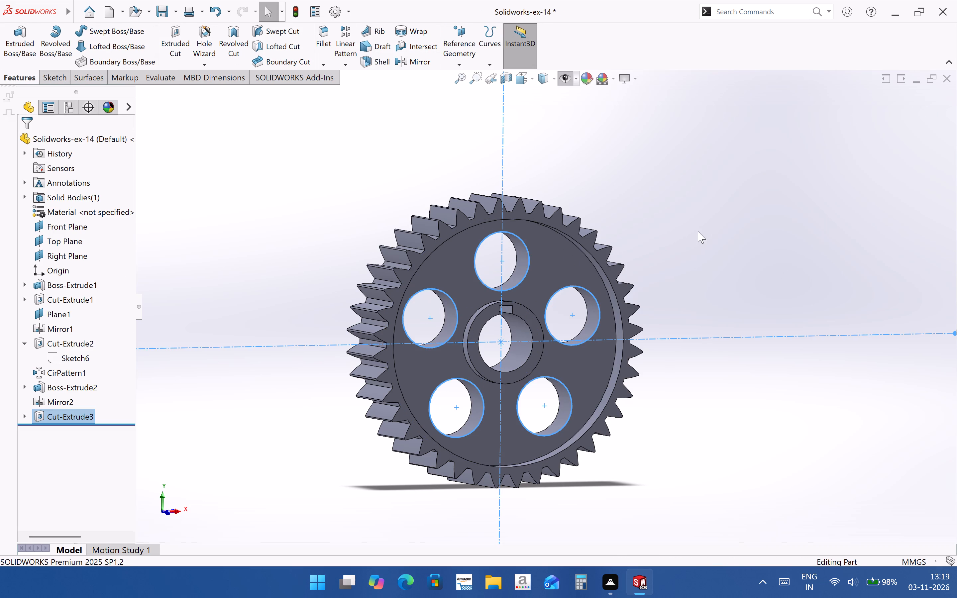
Select the circular edges of all five web holes on one side of the gear.
{"action": "middle_click_drag", "start_coordinate": [566, 324], "coordinate": [581, 260]}
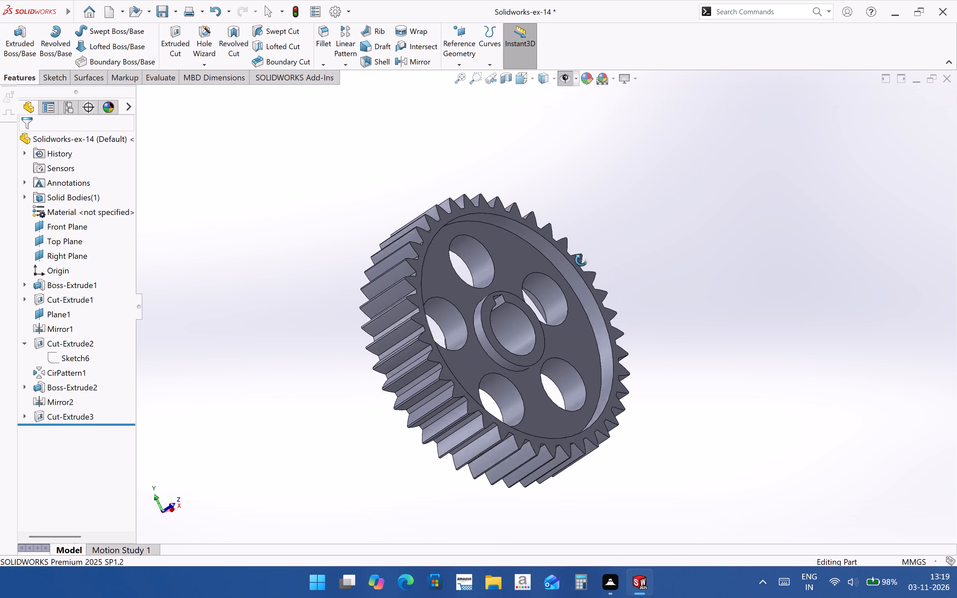
{"action": "middle_click_drag", "start_coordinate": [581, 260], "coordinate": [541, 317]}
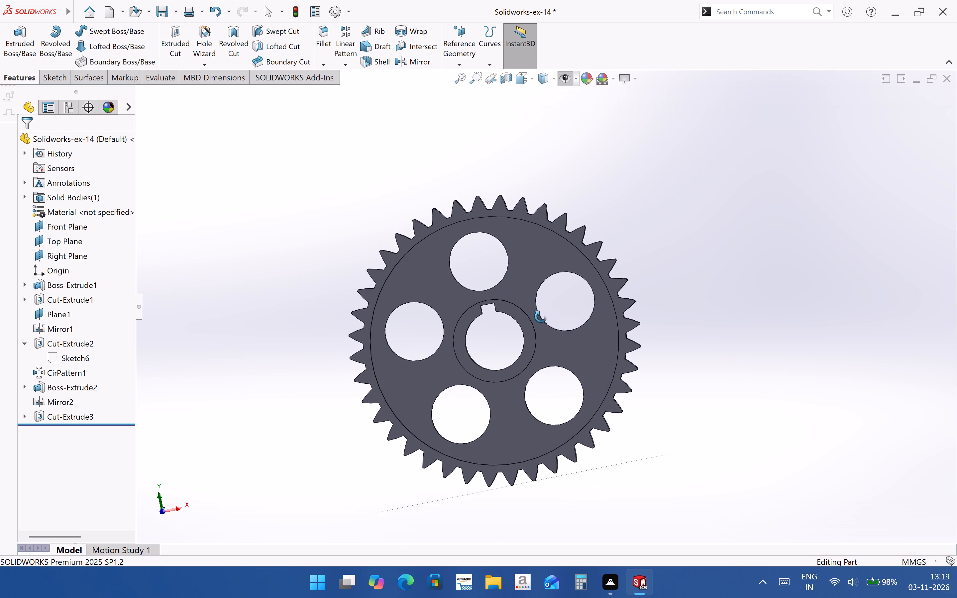
{"action": "middle_click_drag", "start_coordinate": [541, 317], "coordinate": [853, 362]}
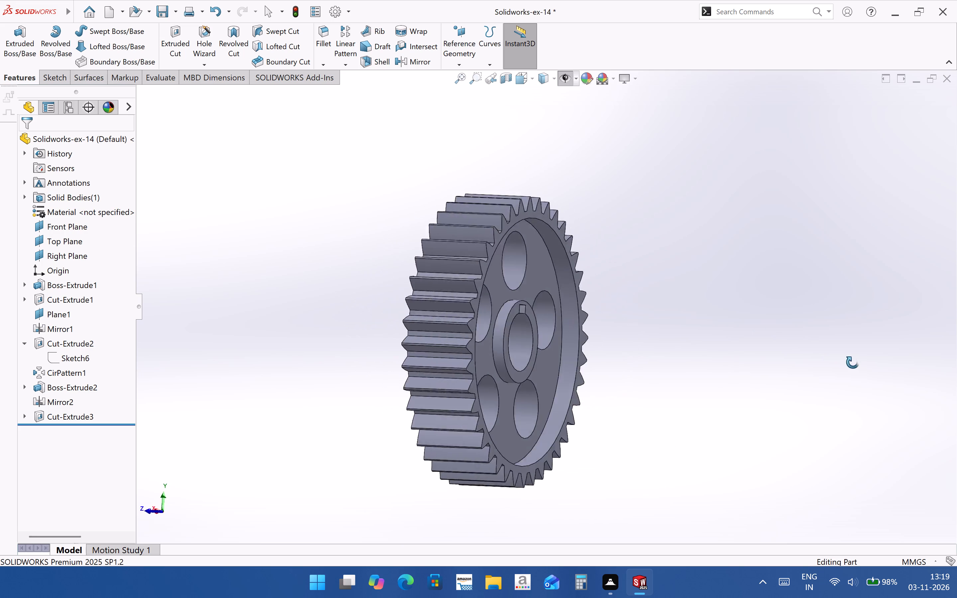
{"action": "middle_click_drag", "start_coordinate": [853, 362], "coordinate": [781, 390]}
{"action": "middle_click_drag", "start_coordinate": [776, 390], "coordinate": [723, 396]}
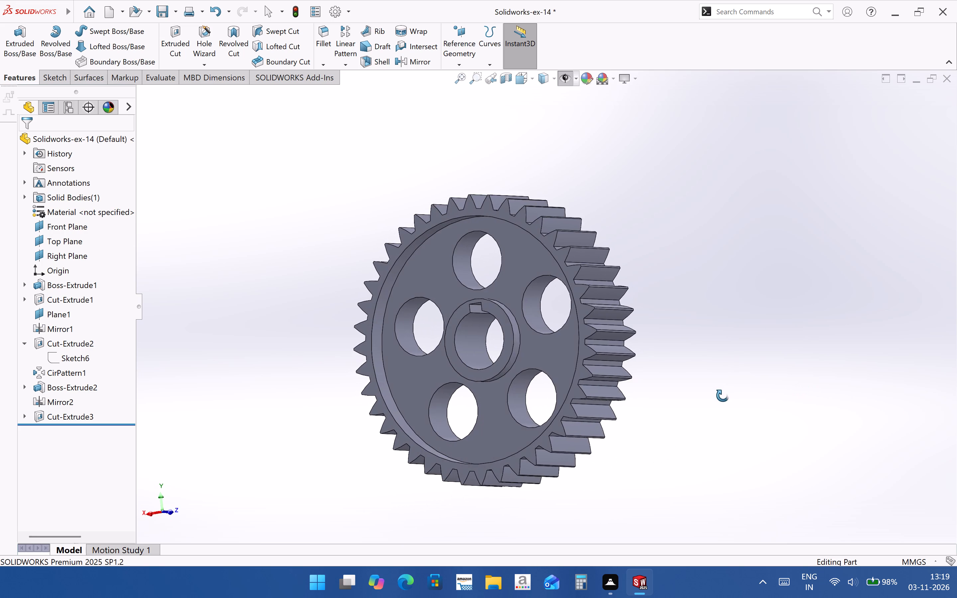
{"action": "middle_click_drag", "start_coordinate": [723, 396], "coordinate": [748, 407]}
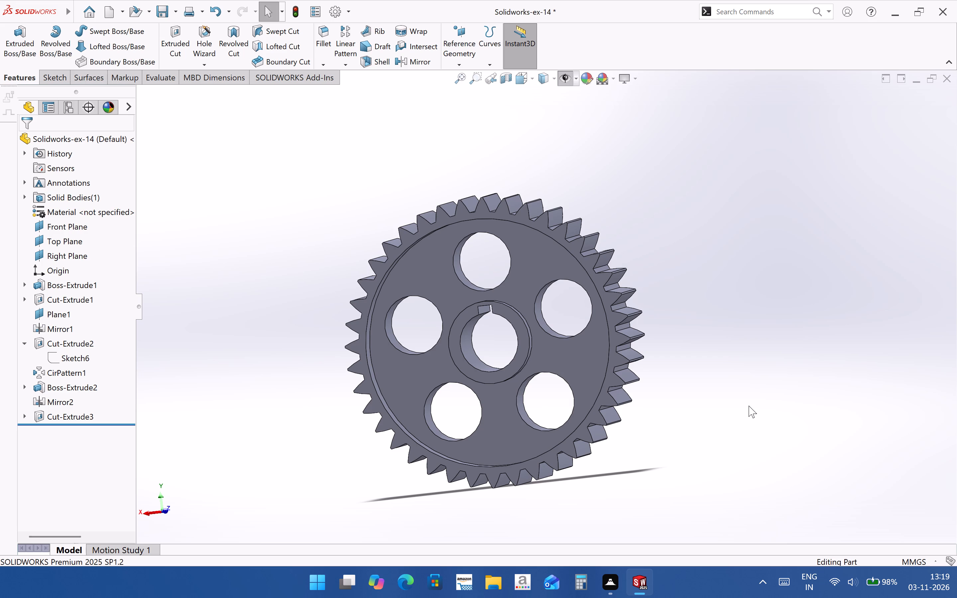
{"action": "left_click", "coordinate": [464, 238]}
{"action": "left_click", "coordinate": [576, 283], "text": "ctrl"}
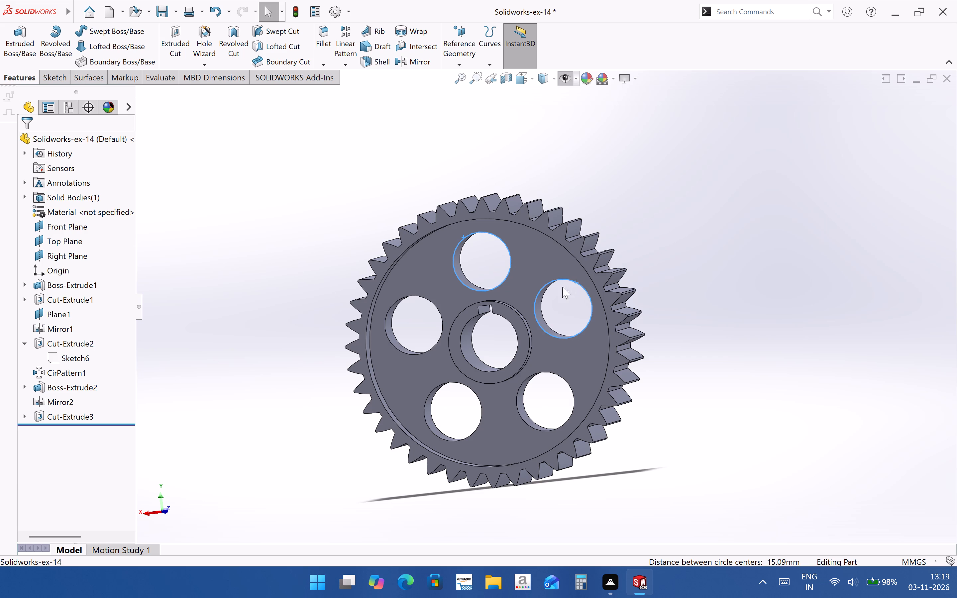
{"action": "left_click", "coordinate": [436, 307], "text": "ctrl"}
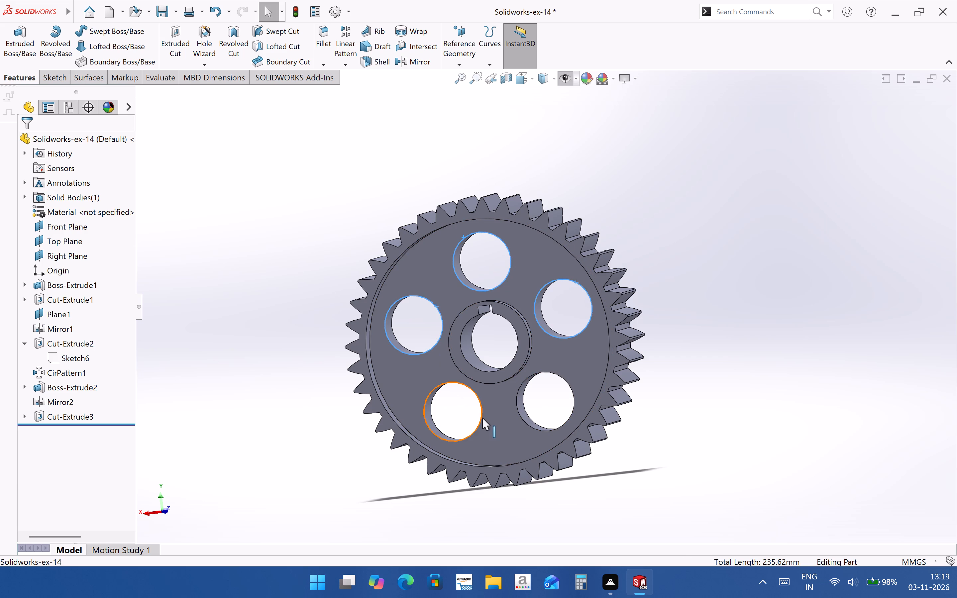
{"action": "left_click", "coordinate": [482, 418], "text": "ctrl"}
{"action": "left_click", "coordinate": [572, 389], "text": "ctrl"}
Add the circular edges of all five web holes on the gear's opposite side to the edge selection.
{"action": "middle_click_drag", "start_coordinate": [619, 472], "coordinate": [436, 482]}
{"action": "scroll", "coordinate": [537, 262], "scroll_direction": "down", "scroll_amount": 3}
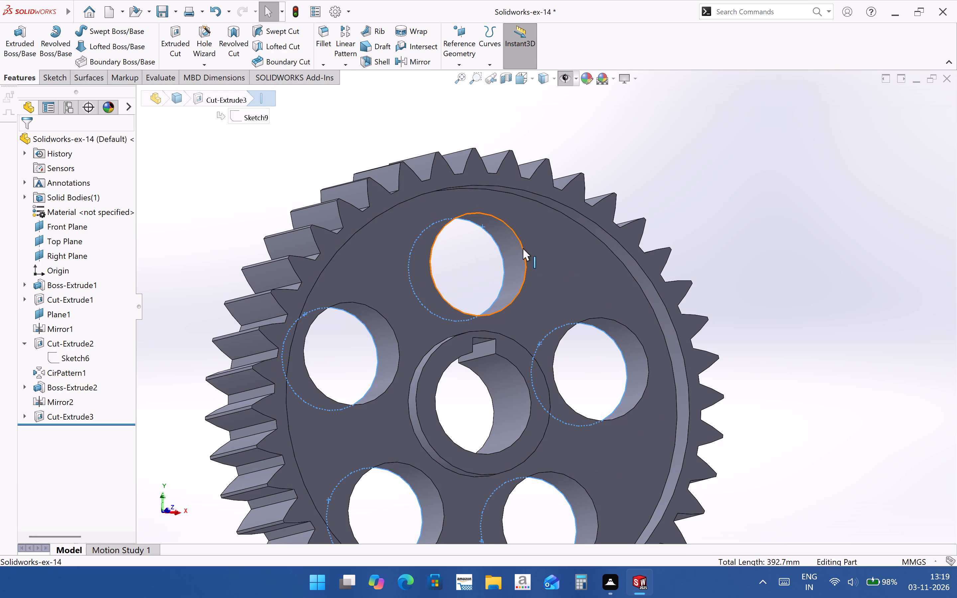
{"action": "left_click", "coordinate": [523, 248], "text": "ctrl"}
{"action": "left_click", "coordinate": [387, 319], "text": "ctrl"}
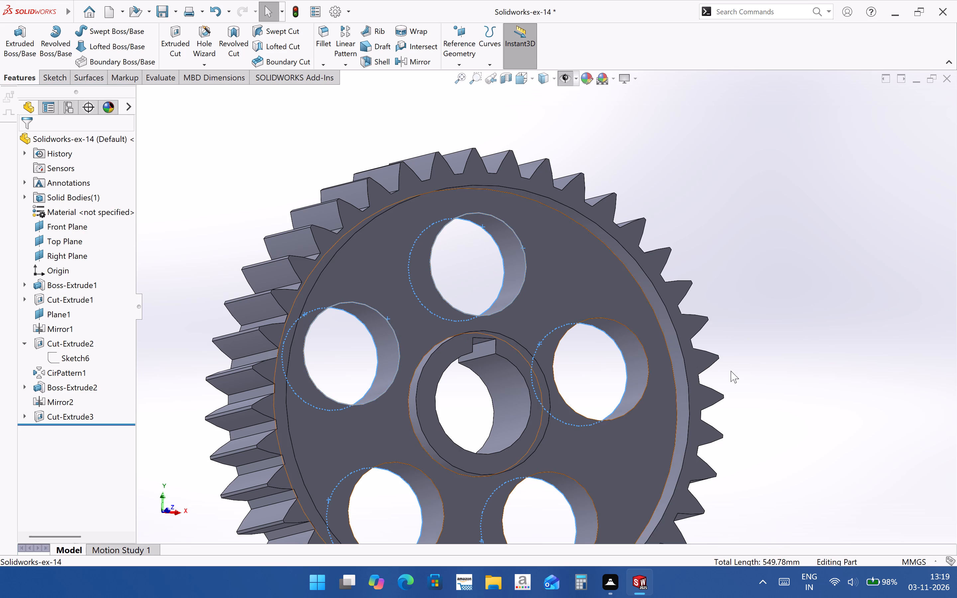
{"action": "left_click", "coordinate": [648, 366], "text": "ctrl"}
{"action": "scroll", "coordinate": [628, 385], "scroll_direction": "up", "scroll_amount": 3, "text": "ctrl"}
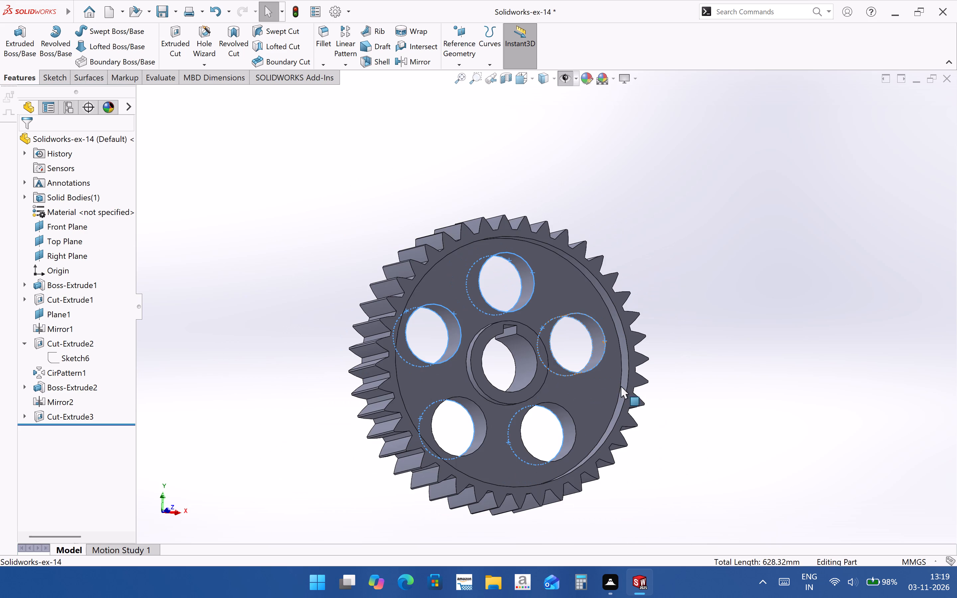
{"action": "left_click", "coordinate": [484, 432], "text": "ctrl"}
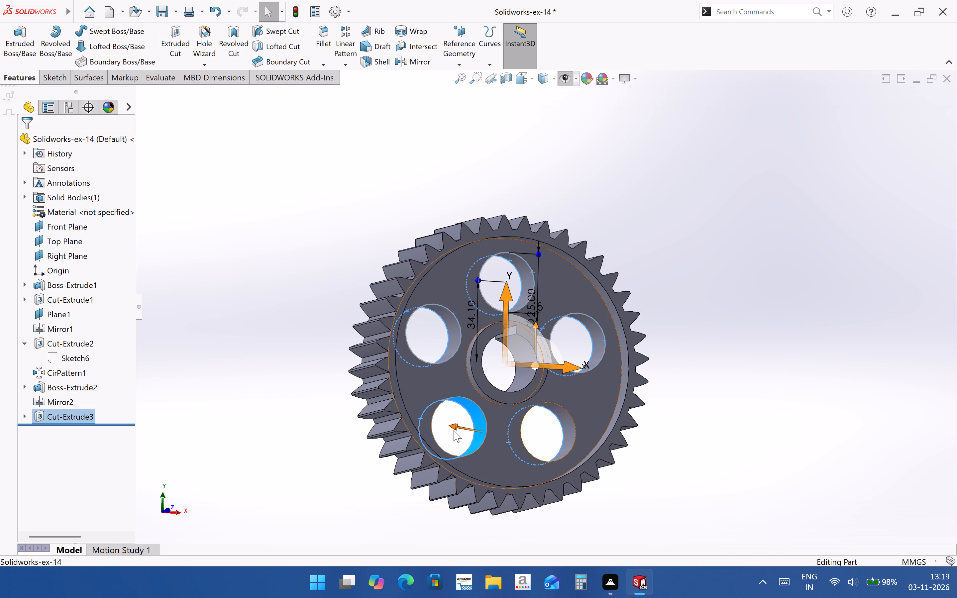
{"action": "left_click", "coordinate": [486, 432], "text": "ctrl"}
{"action": "left_click", "coordinate": [478, 435], "text": "ctrl"}
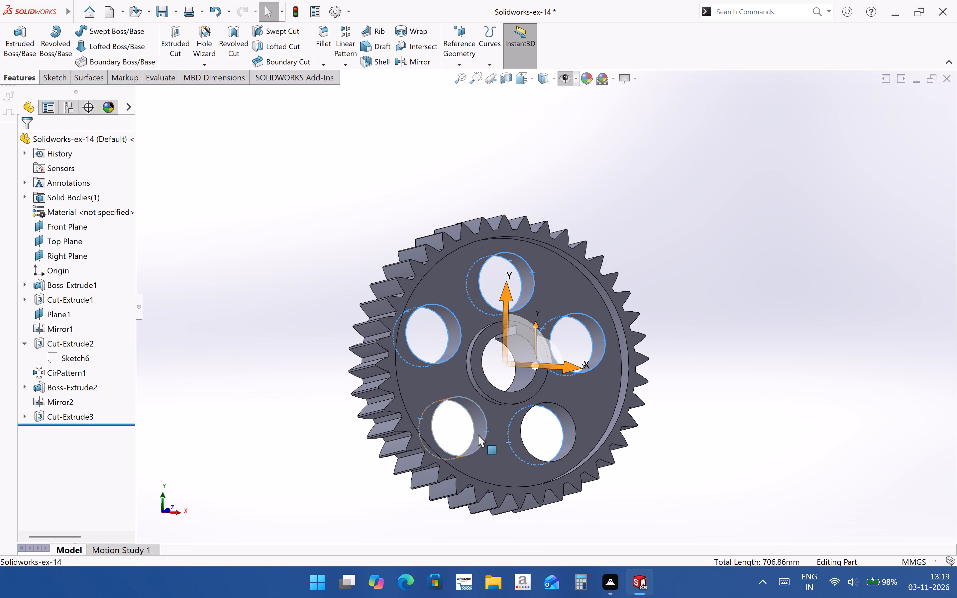
{"action": "left_click", "coordinate": [485, 433], "text": "ctrl"}
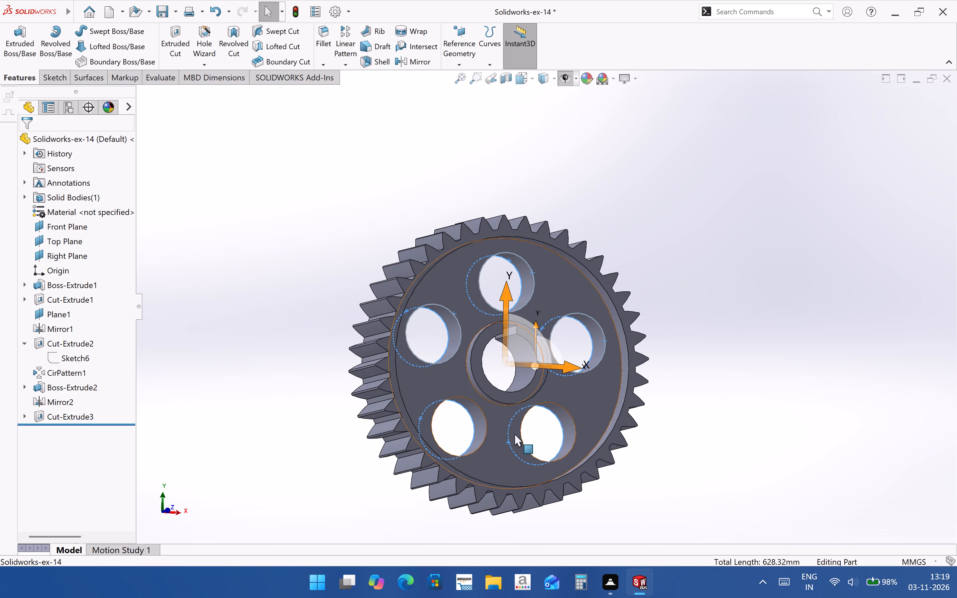
{"action": "left_click", "coordinate": [485, 441], "text": "ctrl"}
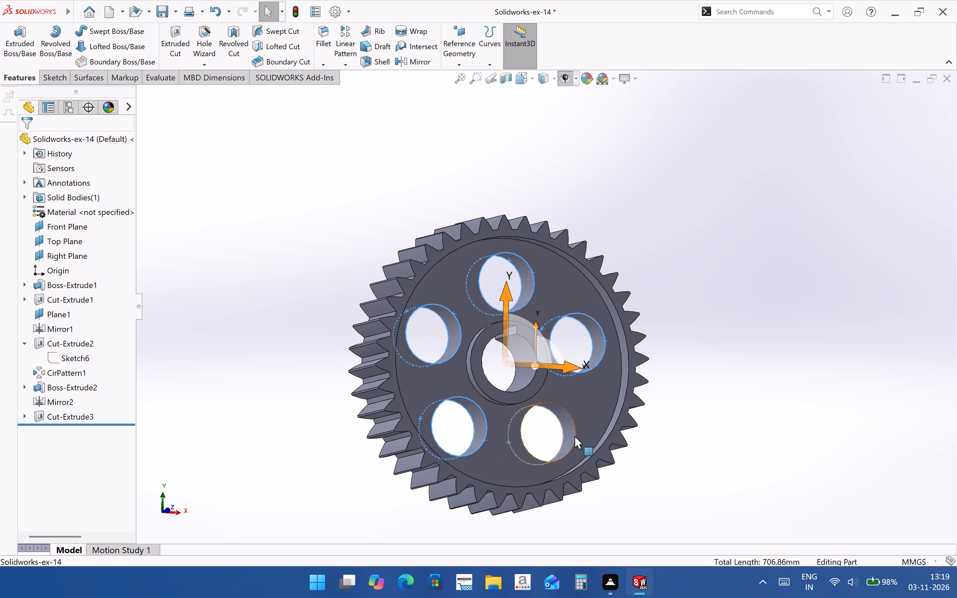
{"action": "left_click", "coordinate": [576, 436], "text": "ctrl"}
Start a constant-size fillet on the selected web hole edges with a 2 mm radius and check its preview.
{"action": "scroll", "coordinate": [603, 293], "scroll_direction": "up", "scroll_amount": 1}
{"action": "middle_click_drag", "start_coordinate": [584, 350], "coordinate": [550, 419]}
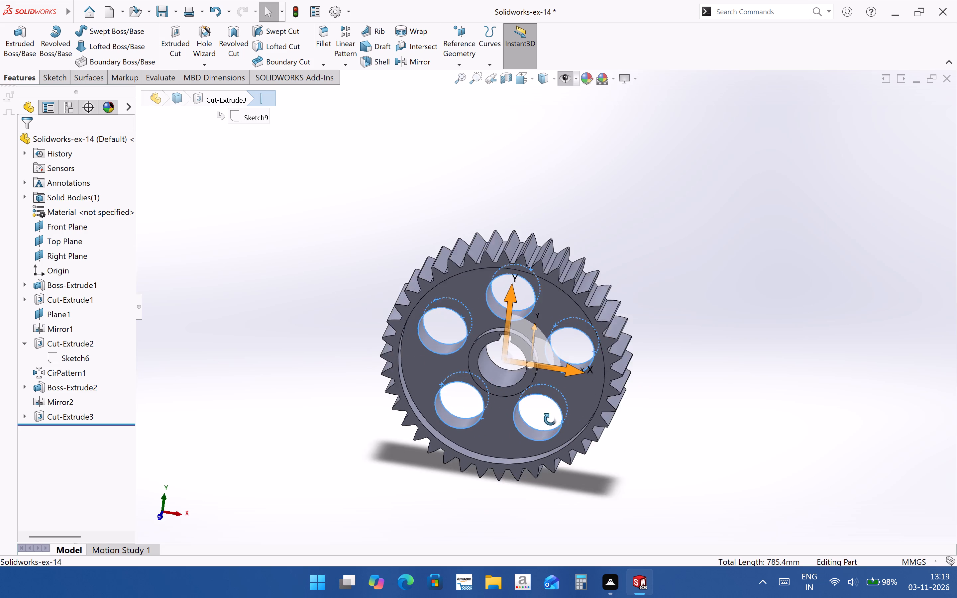
{"action": "middle_click_drag", "start_coordinate": [550, 419], "coordinate": [576, 396]}
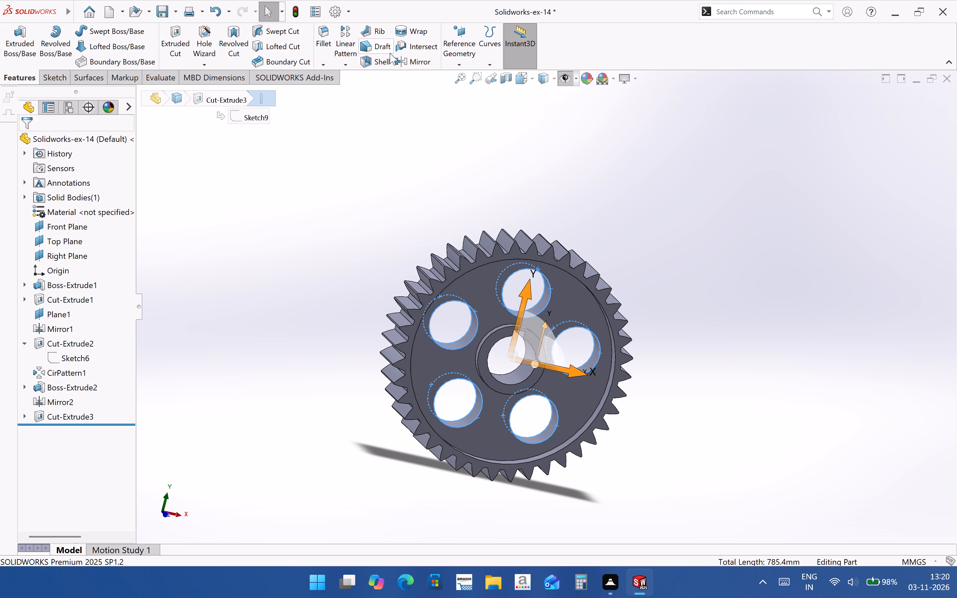
{"action": "left_click", "coordinate": [319, 40]}
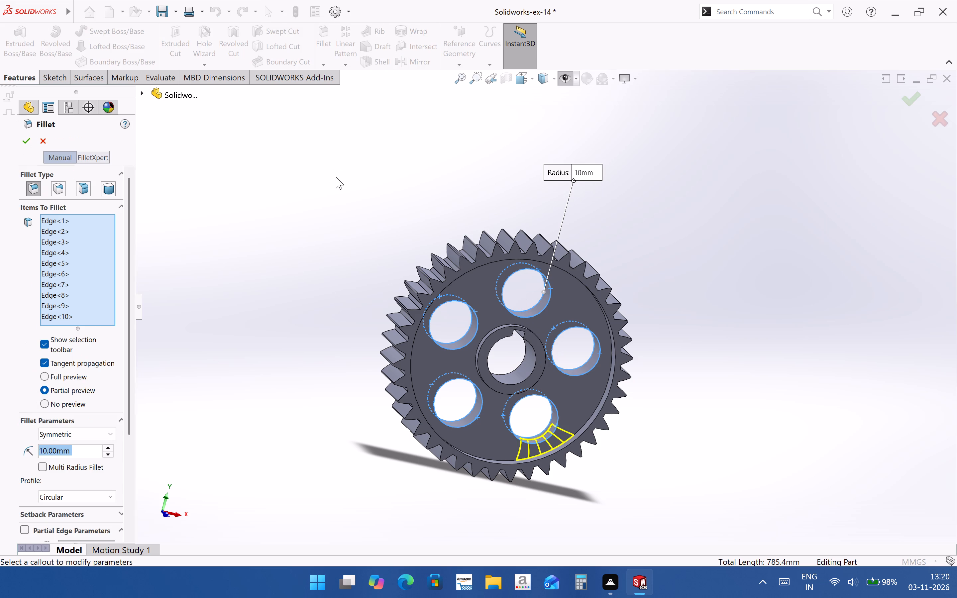
{"action": "left_click", "coordinate": [77, 452]}
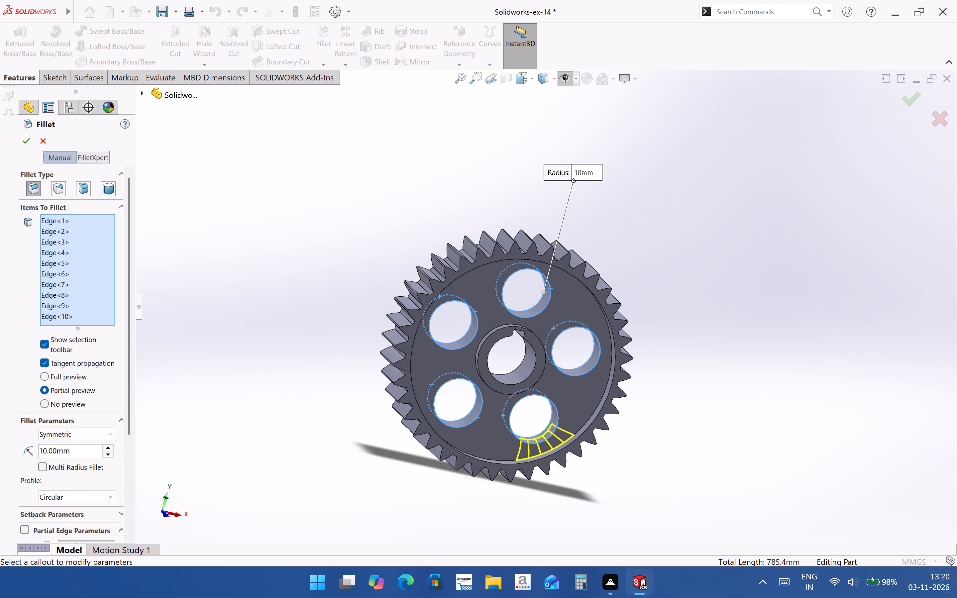
{"action": "left_click_drag", "start_coordinate": [77, 452], "coordinate": [0, 447]}
{"action": "key", "text": "2"}
{"action": "key", "text": "Return"}
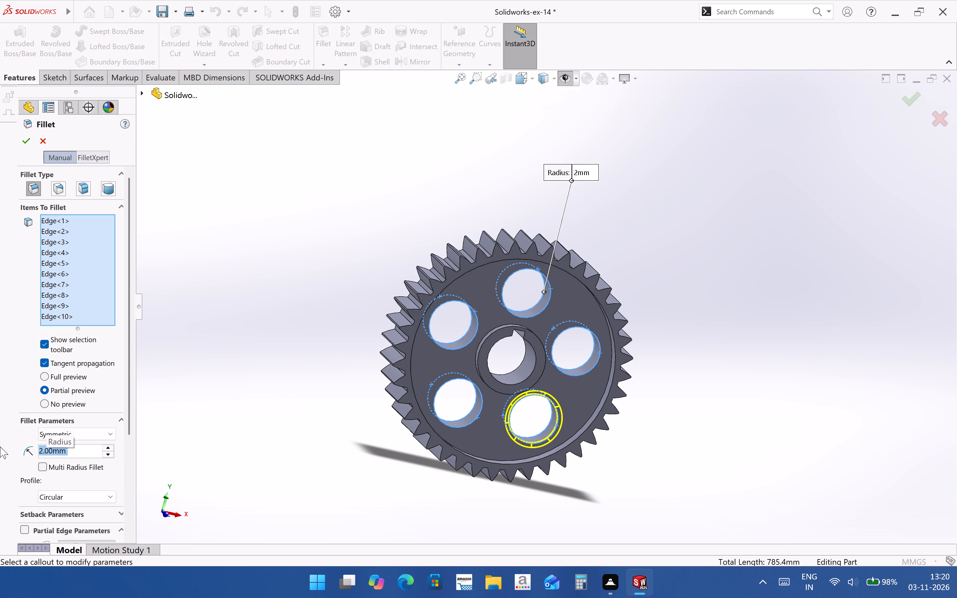
{"action": "scroll", "coordinate": [511, 425], "scroll_direction": "down", "scroll_amount": 3}
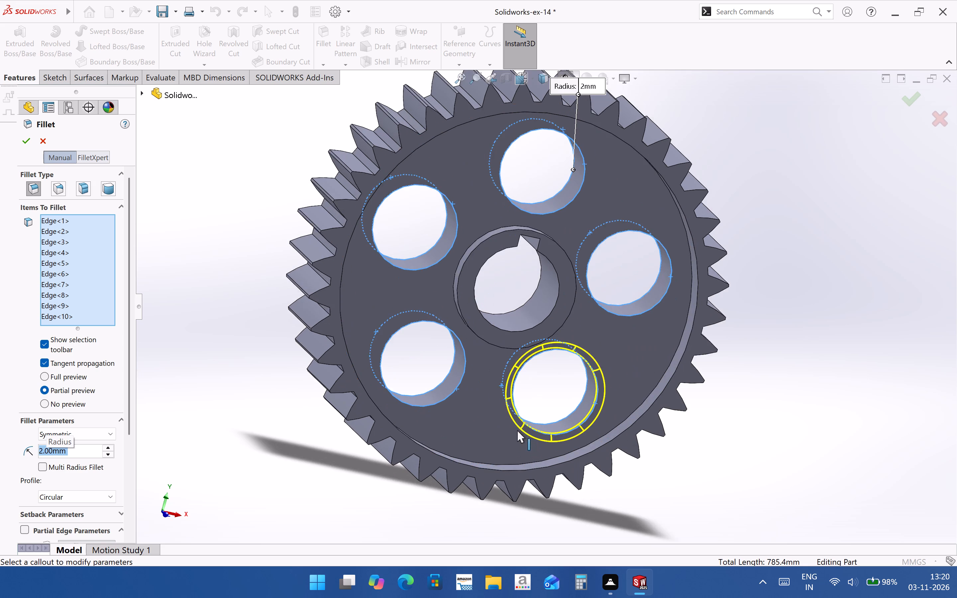
{"action": "middle_click_drag", "start_coordinate": [535, 429], "coordinate": [578, 372]}
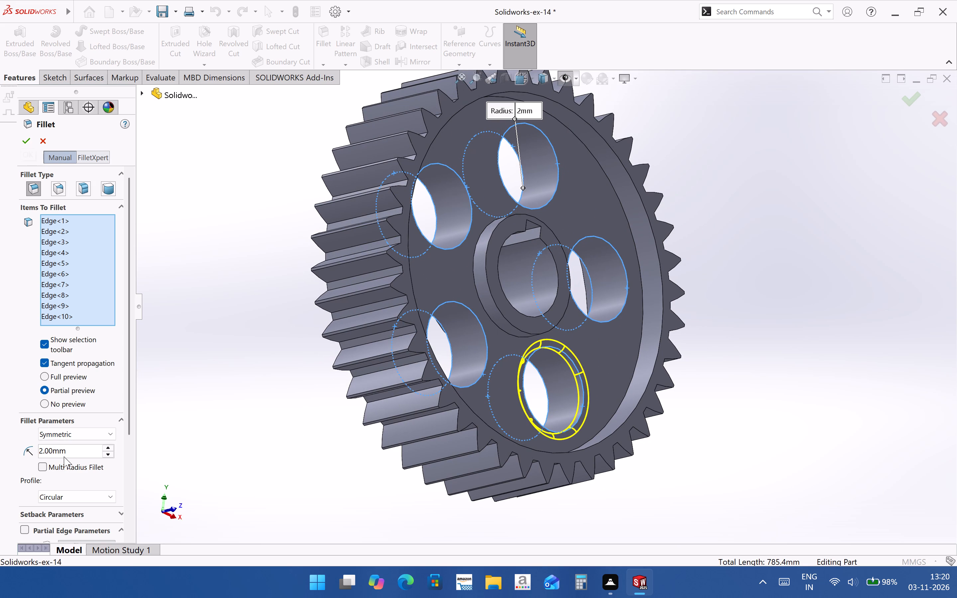
Set the fillet radius to 1 mm and apply it to the edges of all five web holes.
{"action": "left_click", "coordinate": [71, 449]}
{"action": "left_click_drag", "start_coordinate": [71, 449], "coordinate": [21, 449]}
{"action": "key", "text": "1"}
{"action": "key", "text": "Return"}
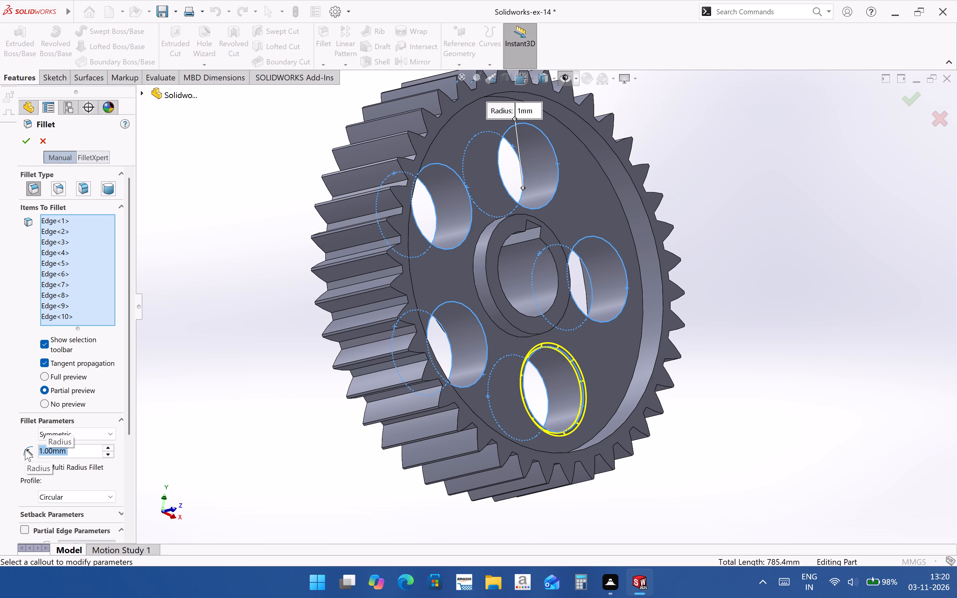
{"action": "left_click", "coordinate": [28, 139]}
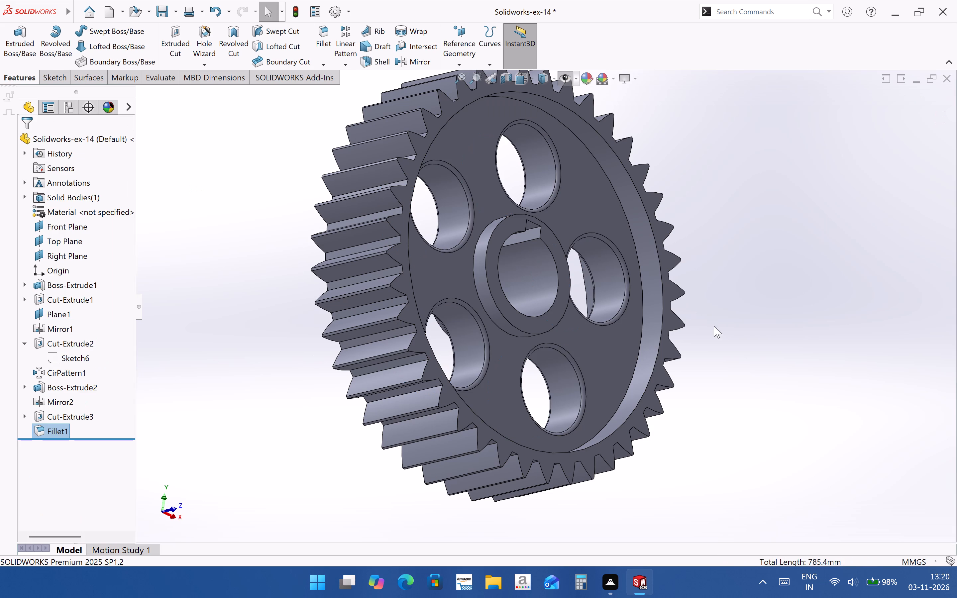
Examine the filleted web holes, keyed bore and hub from both sides of the gear.
{"action": "left_click", "coordinate": [738, 345]}
{"action": "middle_click_drag", "start_coordinate": [740, 433], "coordinate": [501, 463]}
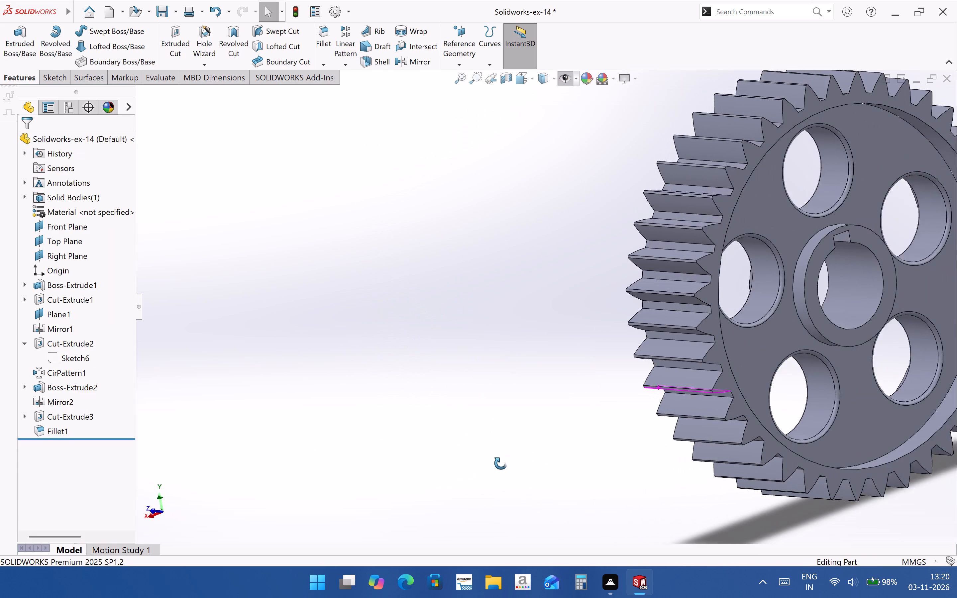
{"action": "middle_click_drag", "start_coordinate": [501, 463], "coordinate": [468, 469]}
{"action": "scroll", "coordinate": [506, 475], "scroll_direction": "up", "scroll_amount": 4}
{"action": "scroll", "coordinate": [757, 307], "scroll_direction": "down", "scroll_amount": 5}
{"action": "middle_click_drag", "start_coordinate": [681, 282], "coordinate": [686, 280]}
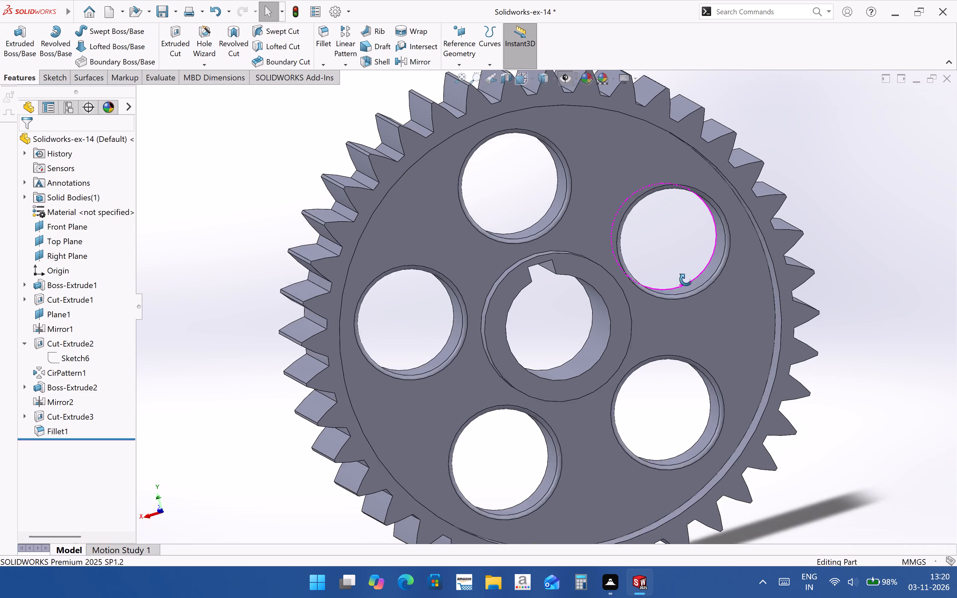
{"action": "middle_click_drag", "start_coordinate": [686, 280], "coordinate": [706, 349]}
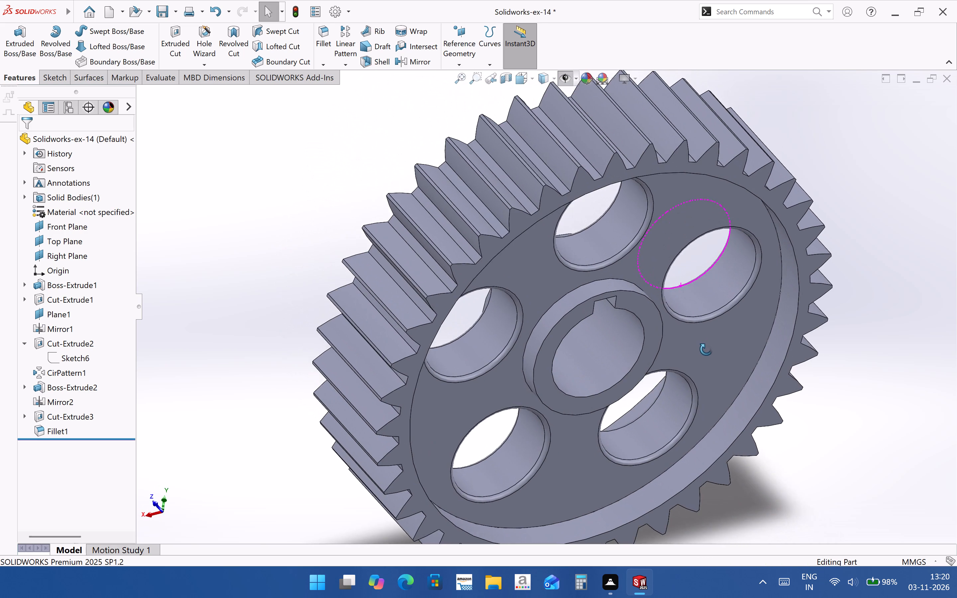
{"action": "middle_click_drag", "start_coordinate": [706, 349], "coordinate": [476, 523]}
{"action": "scroll", "coordinate": [476, 523], "scroll_direction": "up", "scroll_amount": 3}
{"action": "scroll", "coordinate": [797, 185], "scroll_direction": "down", "scroll_amount": 5}
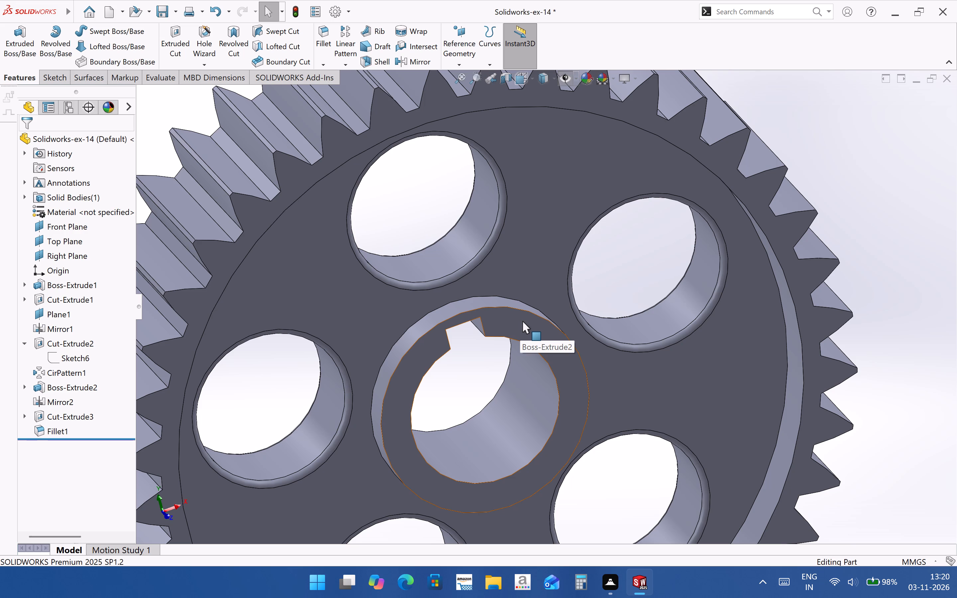
{"action": "scroll", "coordinate": [523, 320], "scroll_direction": "up", "scroll_amount": 5}
{"action": "middle_click_drag", "start_coordinate": [516, 481], "coordinate": [499, 395]}
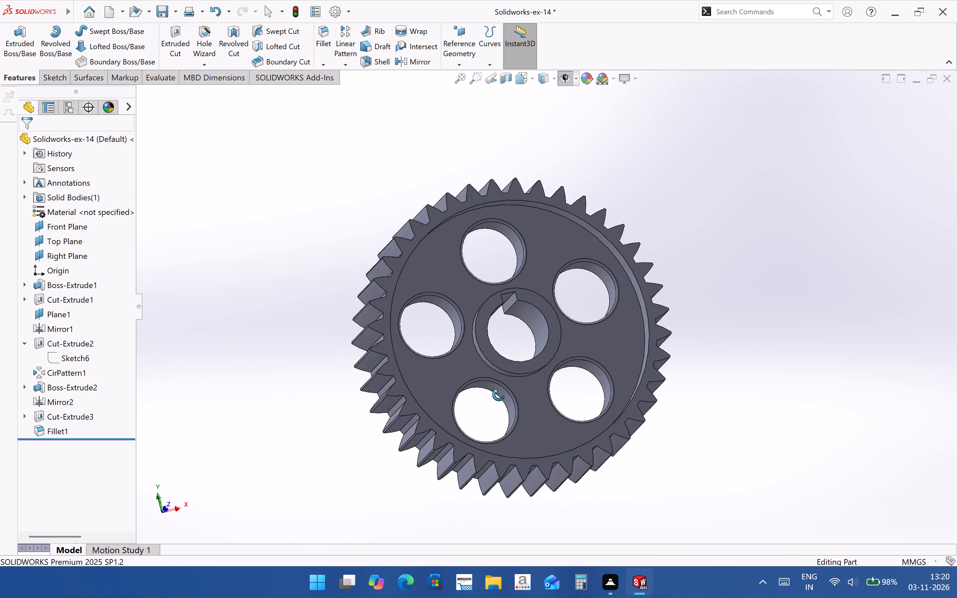
{"action": "middle_click_drag", "start_coordinate": [499, 395], "coordinate": [547, 524]}
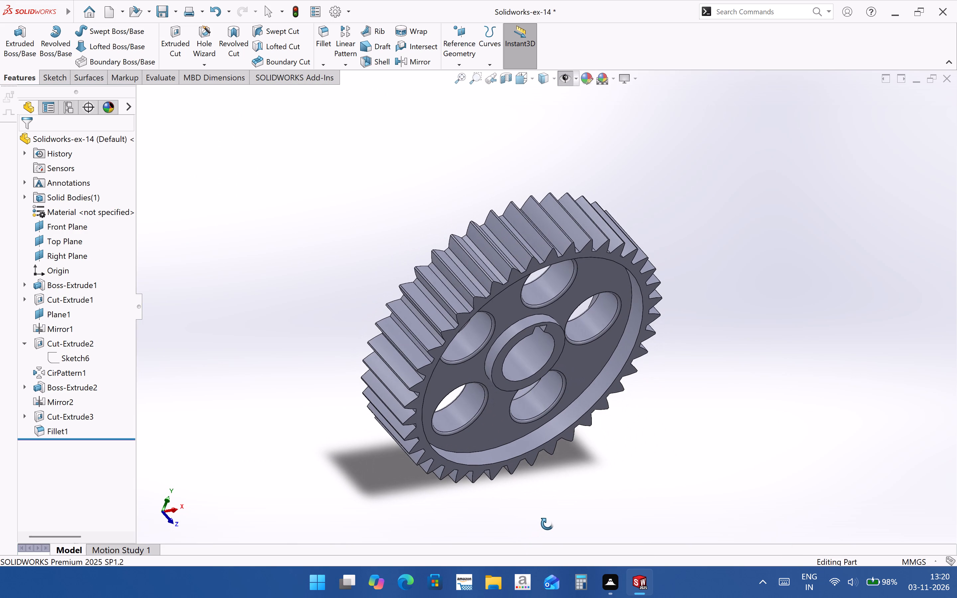
{"action": "middle_click_drag", "start_coordinate": [547, 524], "coordinate": [417, 463]}
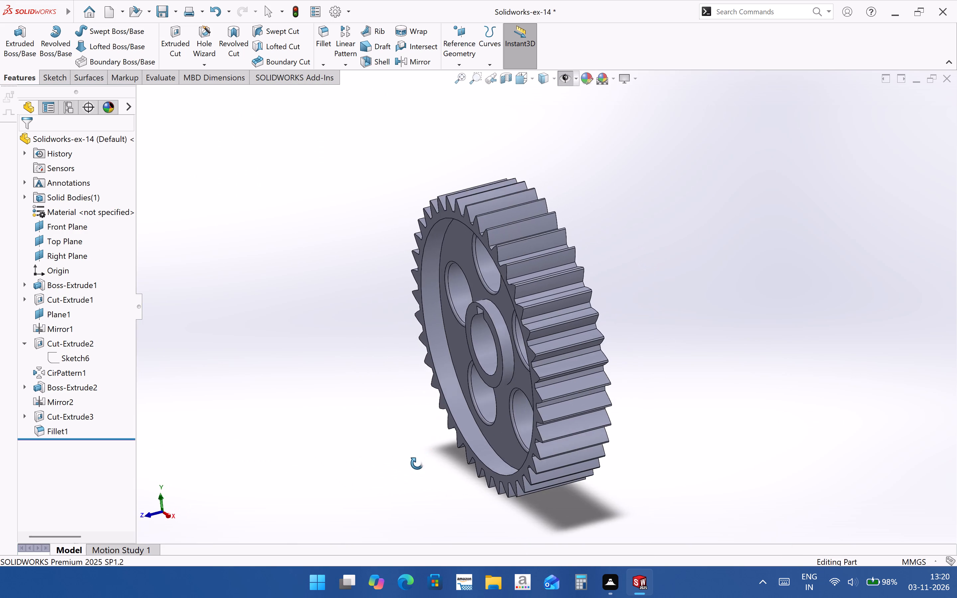
{"action": "middle_click_drag", "start_coordinate": [417, 463], "coordinate": [447, 457]}
{"action": "scroll", "coordinate": [473, 343], "scroll_direction": "up", "scroll_amount": 1}
{"action": "scroll", "coordinate": [515, 280], "scroll_direction": "down", "scroll_amount": 3}
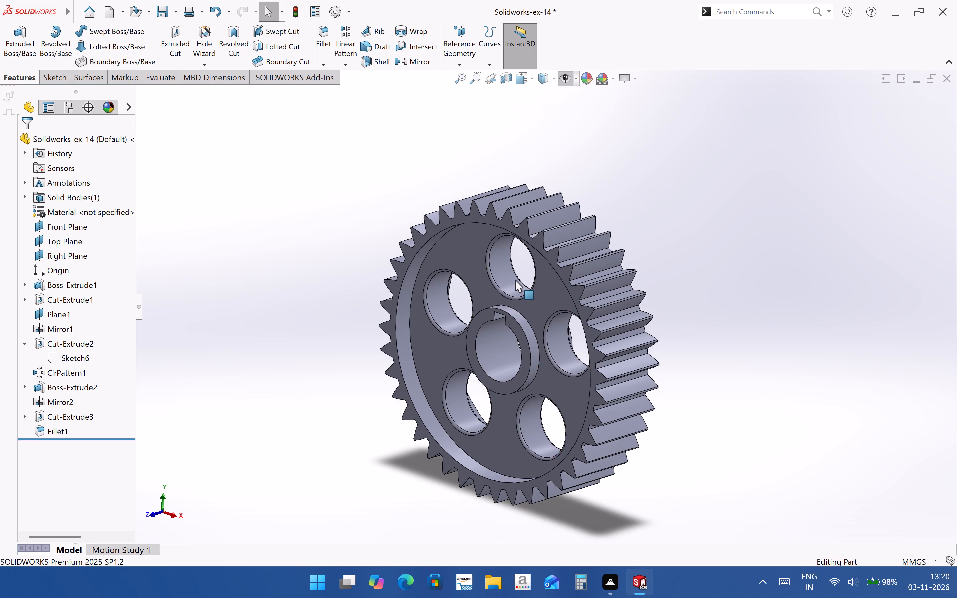
{"action": "middle_click_drag", "start_coordinate": [495, 295], "coordinate": [522, 301]}
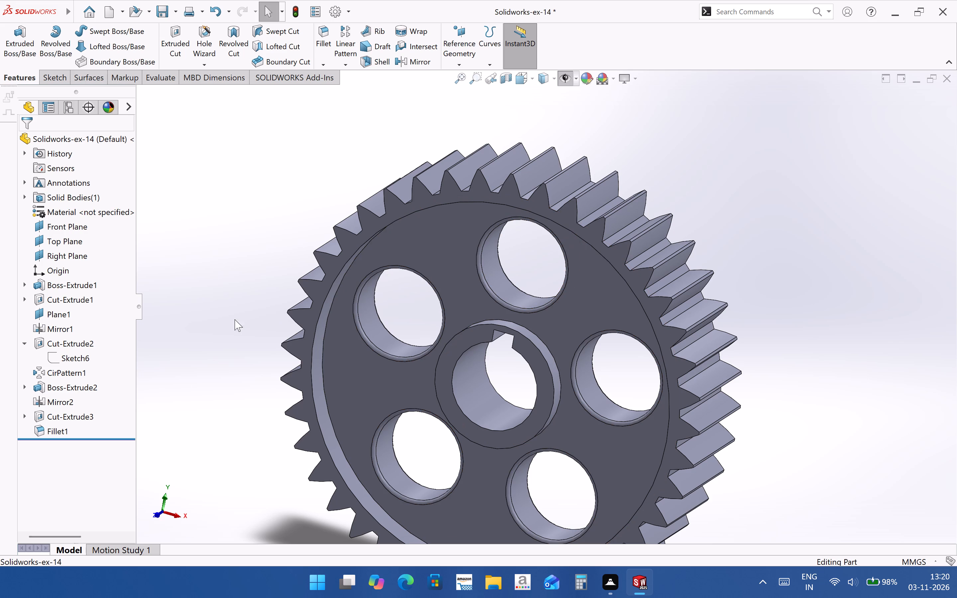
{"action": "scroll", "coordinate": [406, 324], "scroll_direction": "up", "scroll_amount": 3}
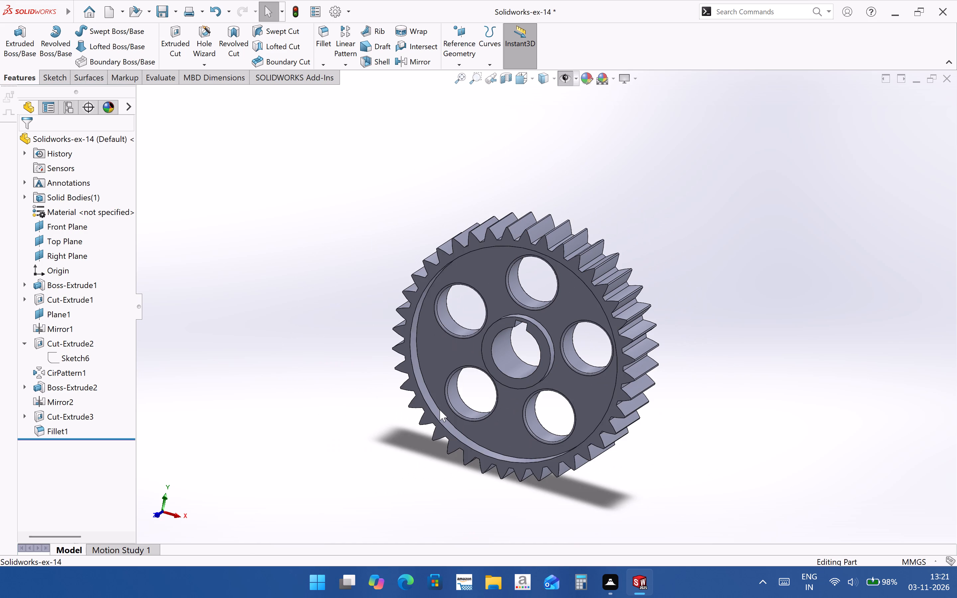
Examine the gear's teeth and recessed rim up close from several angles.
{"action": "middle_click_drag", "start_coordinate": [439, 410], "coordinate": [372, 378]}
{"action": "scroll", "coordinate": [426, 403], "scroll_direction": "up", "scroll_amount": 1}
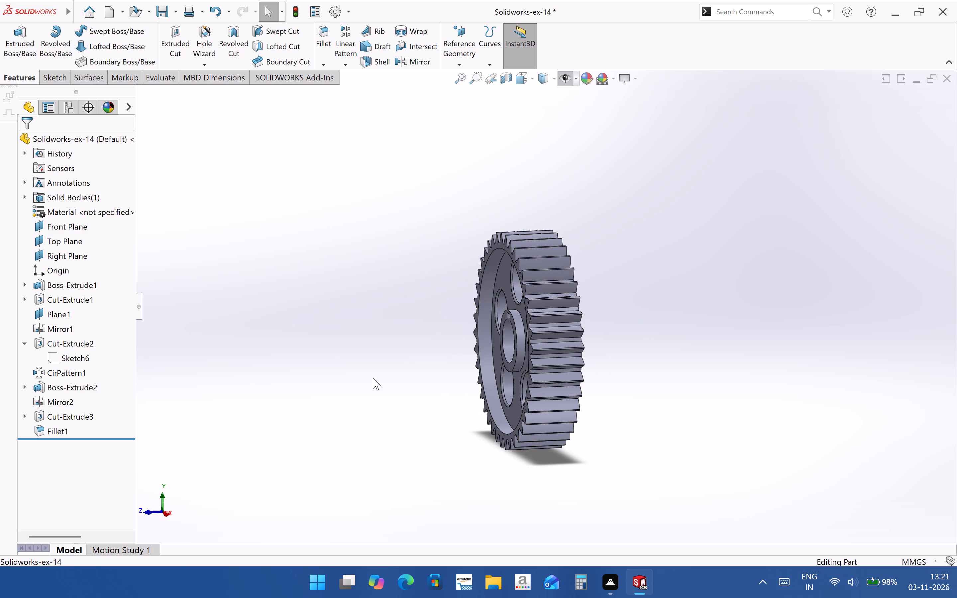
{"action": "scroll", "coordinate": [559, 272], "scroll_direction": "down", "scroll_amount": 8}
{"action": "middle_click_drag", "start_coordinate": [484, 285], "coordinate": [597, 297]}
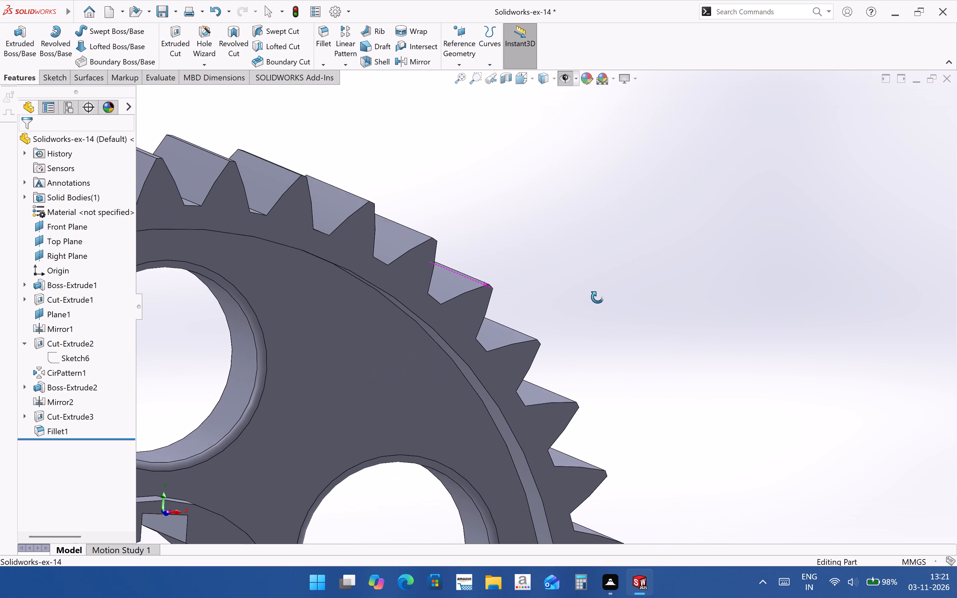
{"action": "middle_click_drag", "start_coordinate": [597, 297], "coordinate": [516, 414]}
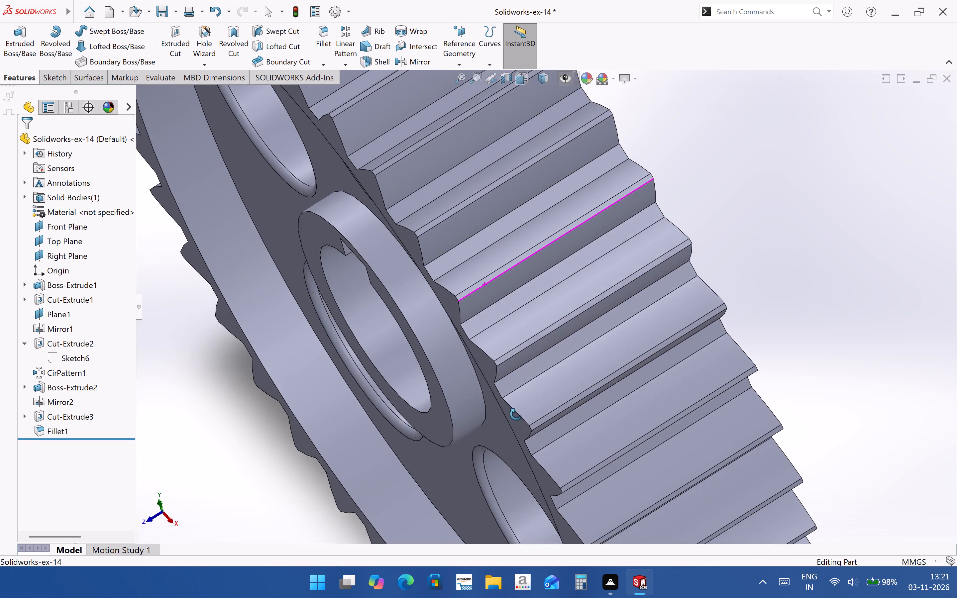
{"action": "middle_click_drag", "start_coordinate": [516, 414], "coordinate": [641, 327]}
{"action": "scroll", "coordinate": [640, 326], "scroll_direction": "up", "scroll_amount": 2}
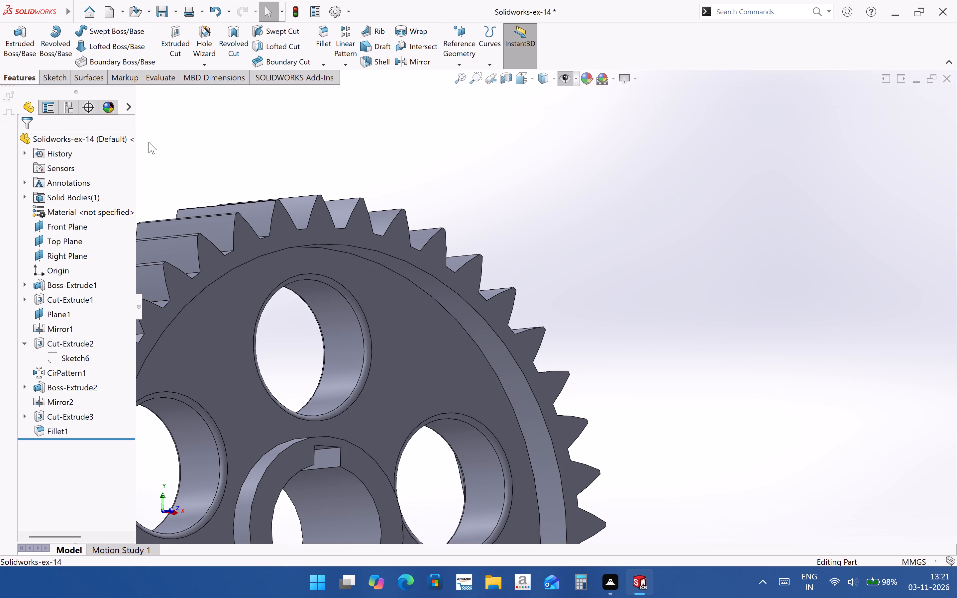
{"action": "scroll", "coordinate": [224, 235], "scroll_direction": "down", "scroll_amount": 3}
{"action": "scroll", "coordinate": [319, 240], "scroll_direction": "up", "scroll_amount": 5}
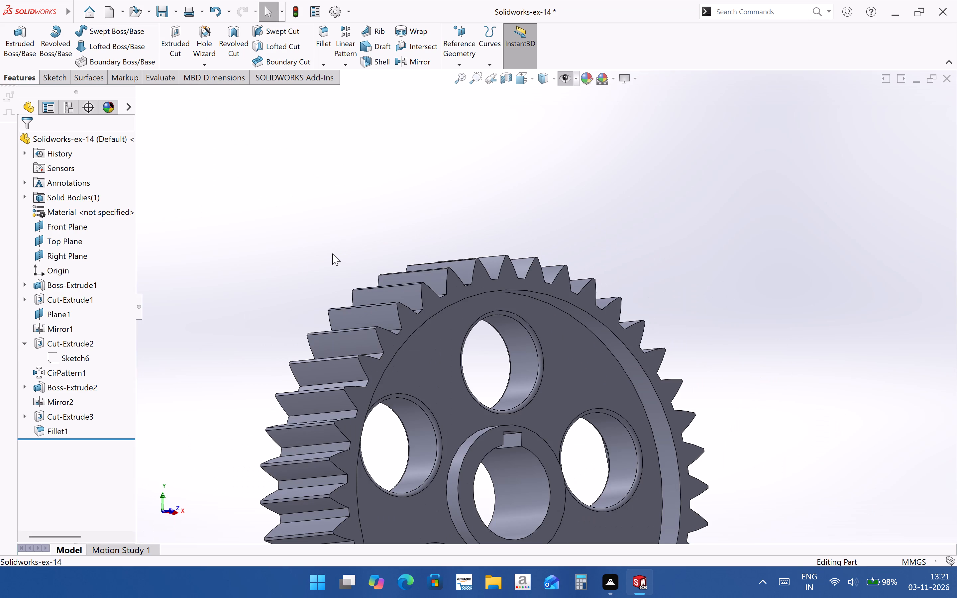
{"action": "scroll", "coordinate": [476, 322], "scroll_direction": "up", "scroll_amount": 4}
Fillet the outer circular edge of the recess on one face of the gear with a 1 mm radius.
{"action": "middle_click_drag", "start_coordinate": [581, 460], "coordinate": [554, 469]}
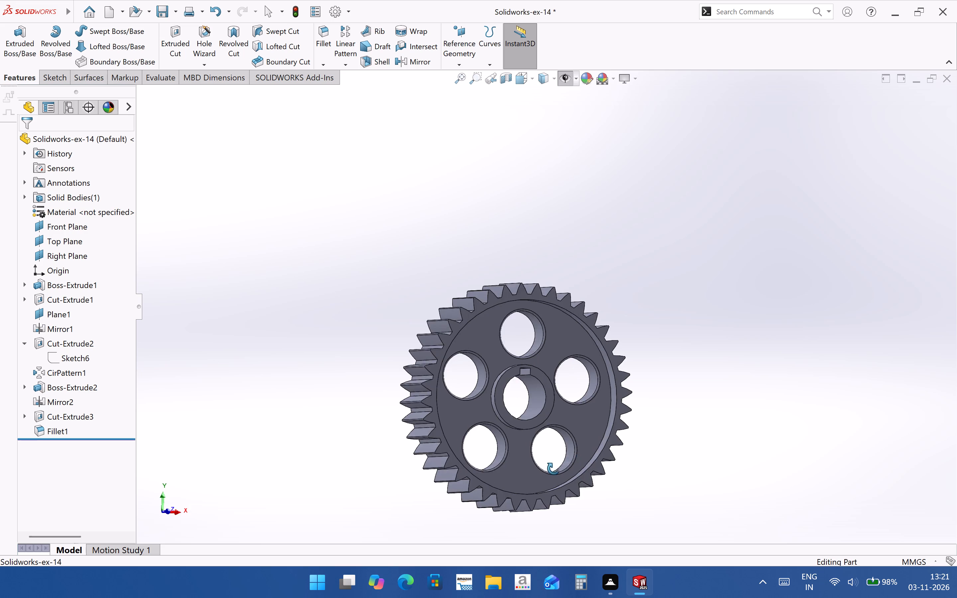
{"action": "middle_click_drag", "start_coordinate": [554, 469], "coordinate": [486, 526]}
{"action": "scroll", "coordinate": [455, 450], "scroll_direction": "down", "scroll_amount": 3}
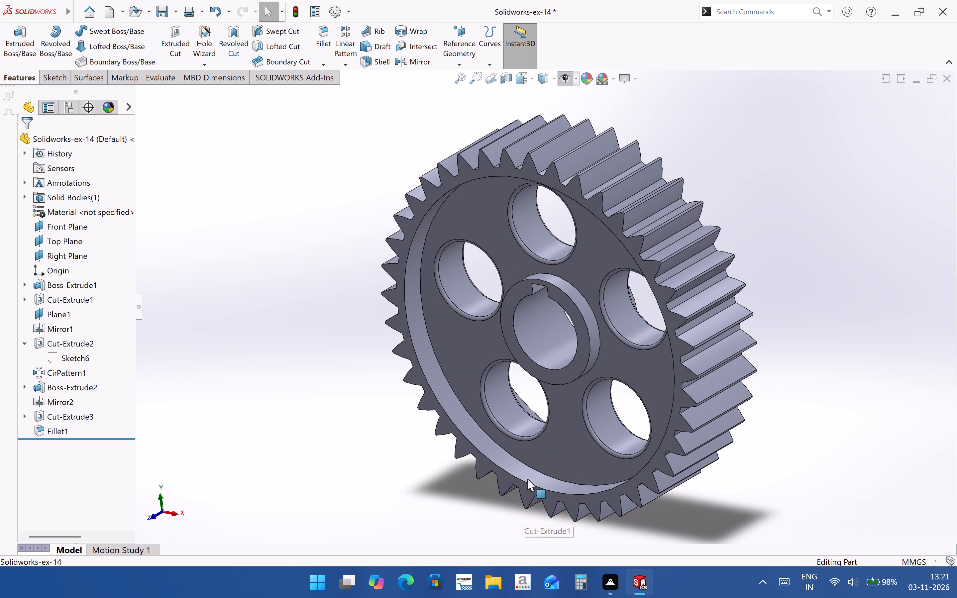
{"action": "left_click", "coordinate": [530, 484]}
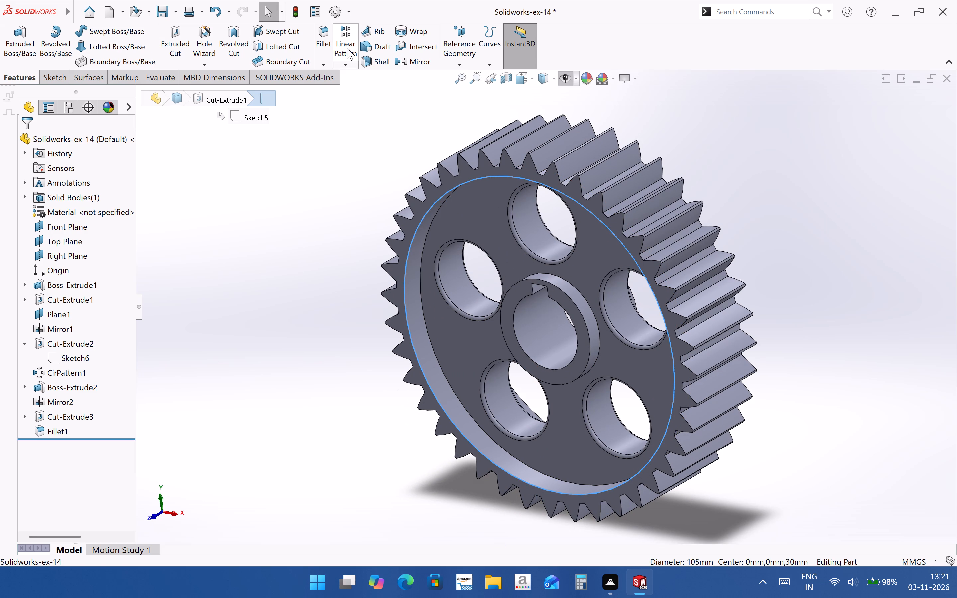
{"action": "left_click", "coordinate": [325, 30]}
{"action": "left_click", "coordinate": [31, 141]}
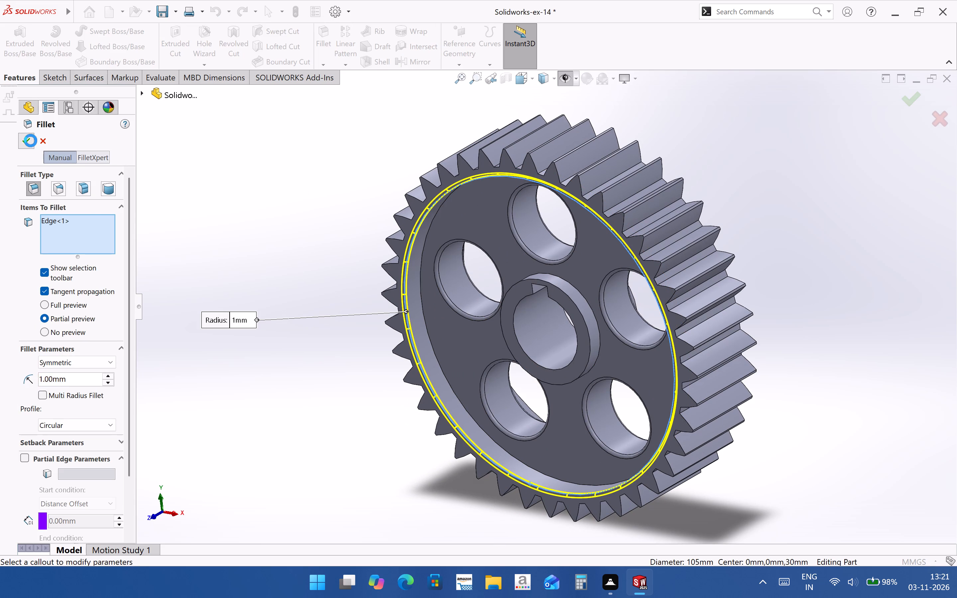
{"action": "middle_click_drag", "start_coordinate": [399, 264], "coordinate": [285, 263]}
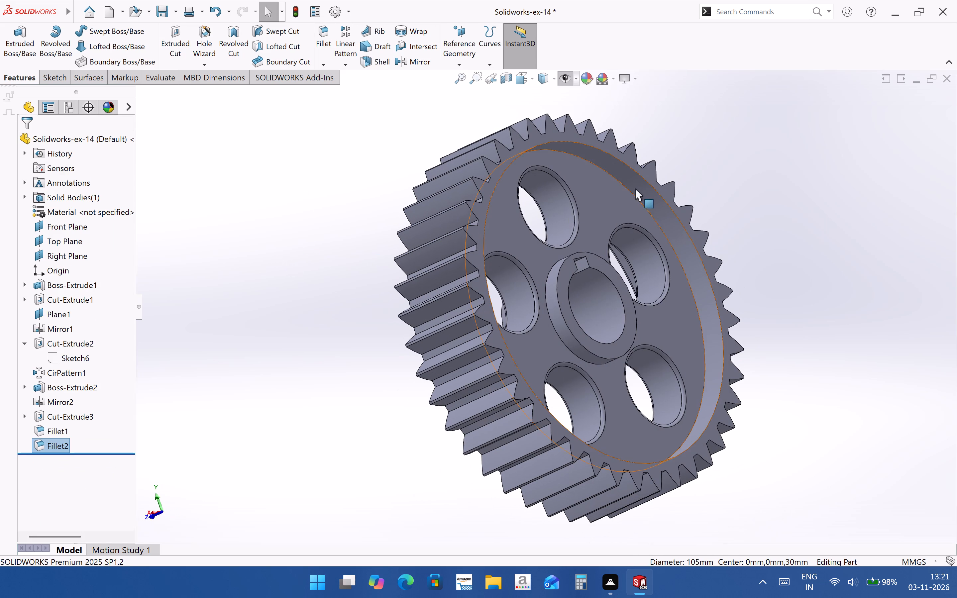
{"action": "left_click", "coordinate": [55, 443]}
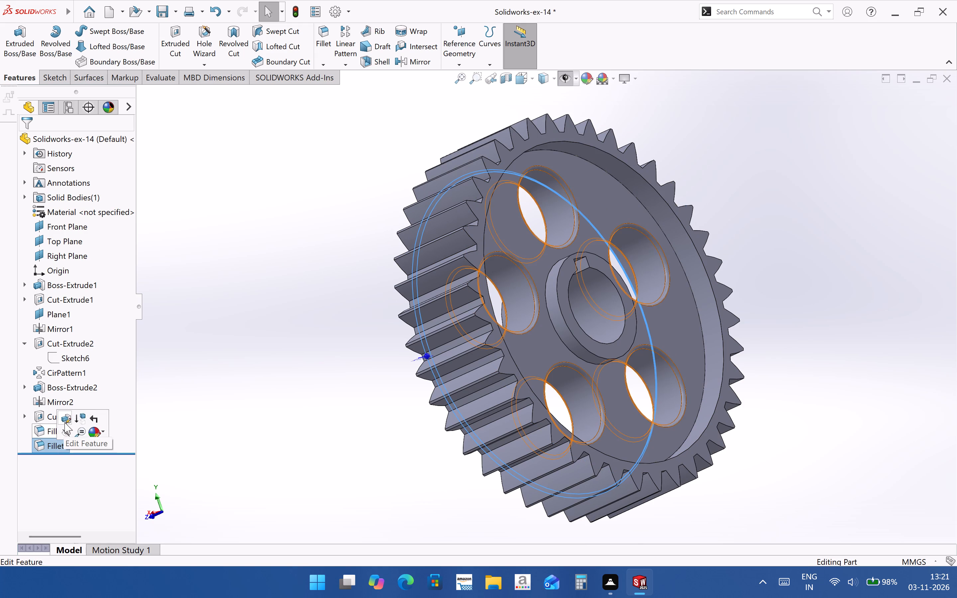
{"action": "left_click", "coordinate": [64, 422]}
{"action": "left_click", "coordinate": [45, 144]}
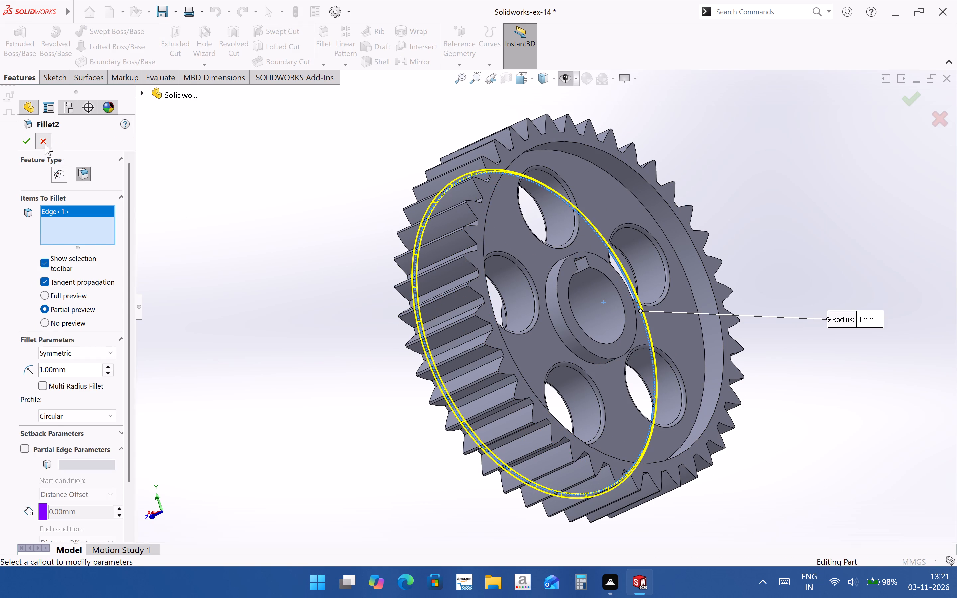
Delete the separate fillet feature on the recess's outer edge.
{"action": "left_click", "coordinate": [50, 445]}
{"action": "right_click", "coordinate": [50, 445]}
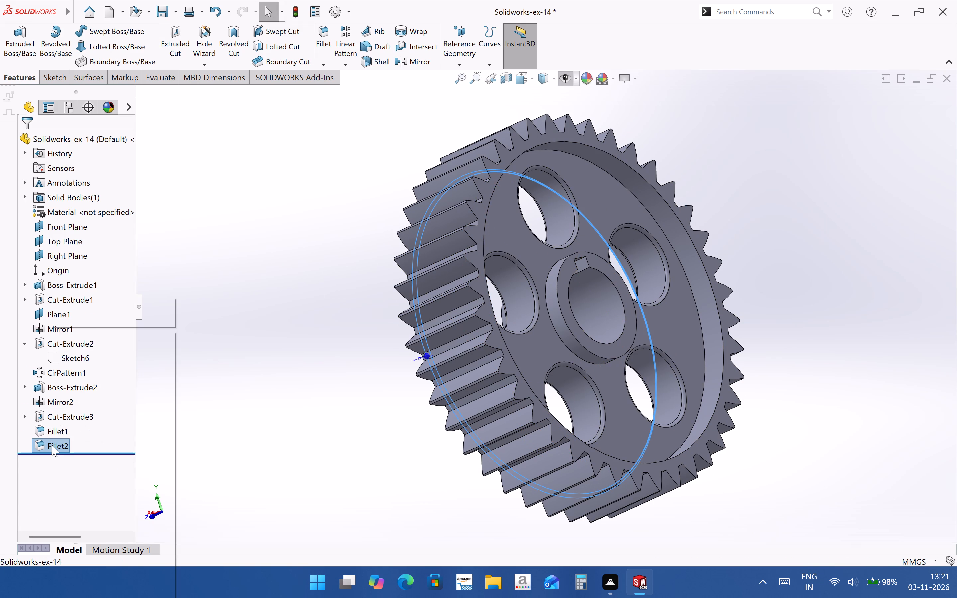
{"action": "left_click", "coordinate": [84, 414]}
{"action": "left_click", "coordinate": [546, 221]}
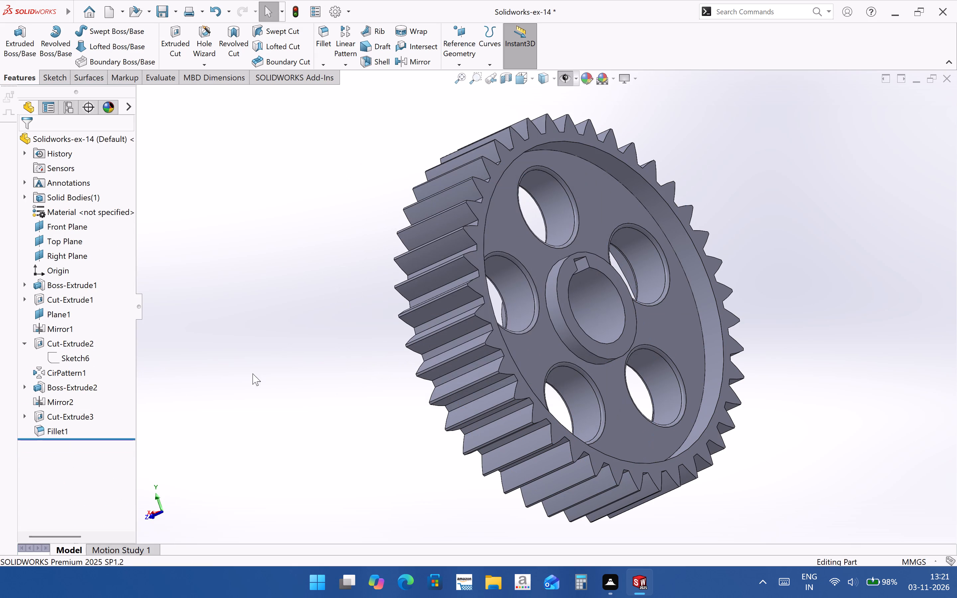
Edit the 1 mm web-hole fillet to include the outer circular recess edges on both faces of the gear.
{"action": "left_click", "coordinate": [66, 428]}
{"action": "left_click", "coordinate": [76, 404]}
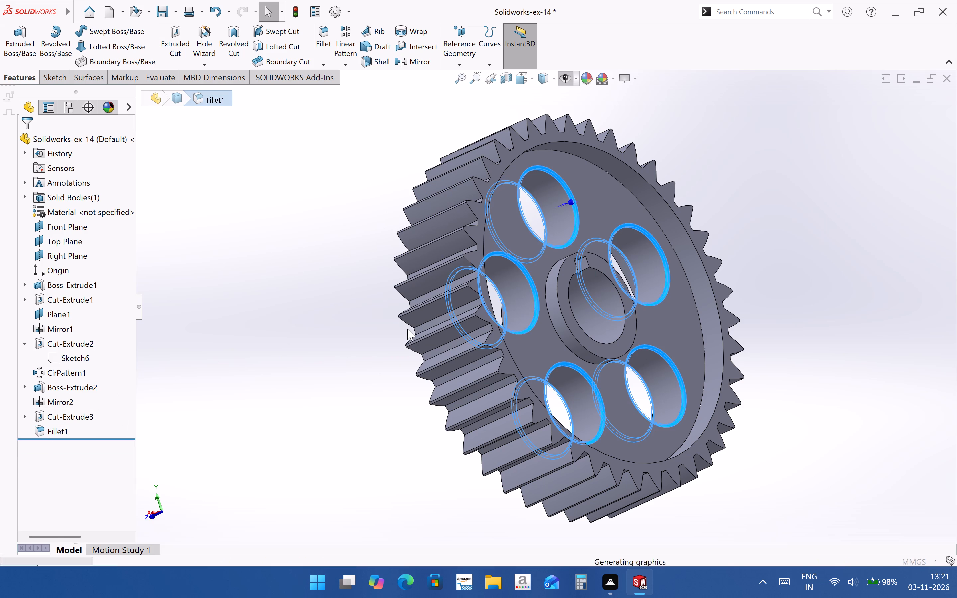
{"action": "middle_click_drag", "start_coordinate": [407, 329], "coordinate": [556, 300]}
{"action": "middle_click_drag", "start_coordinate": [528, 203], "coordinate": [519, 157]}
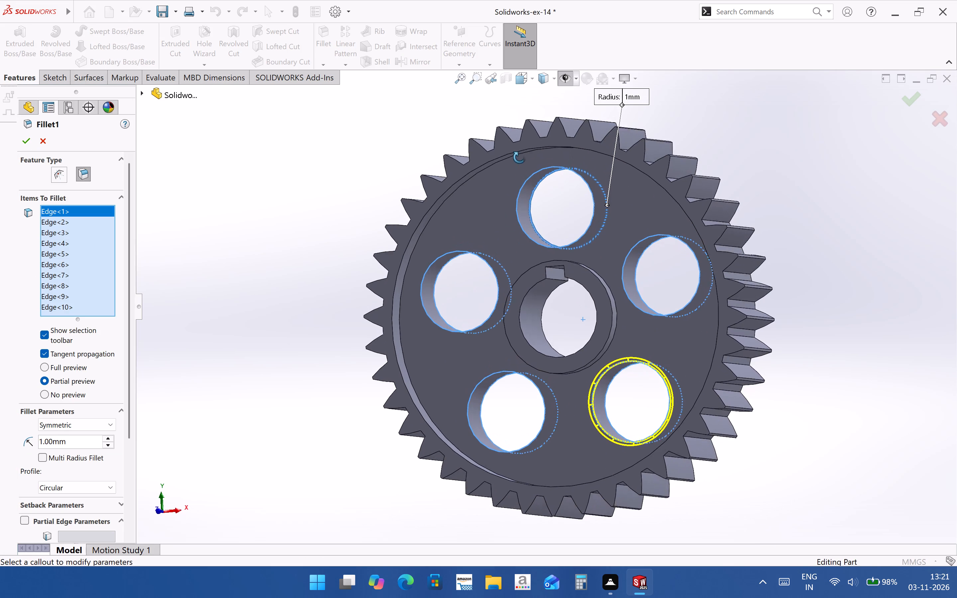
{"action": "middle_click_drag", "start_coordinate": [519, 157], "coordinate": [514, 142]}
{"action": "left_click", "coordinate": [494, 157], "text": "ctrl"}
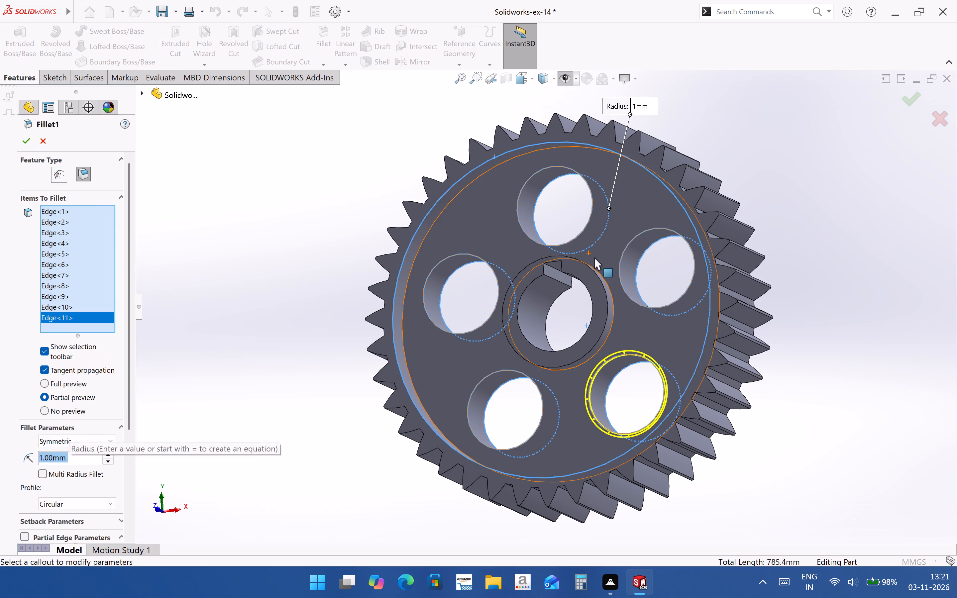
{"action": "middle_click_drag", "start_coordinate": [594, 257], "coordinate": [427, 216]}
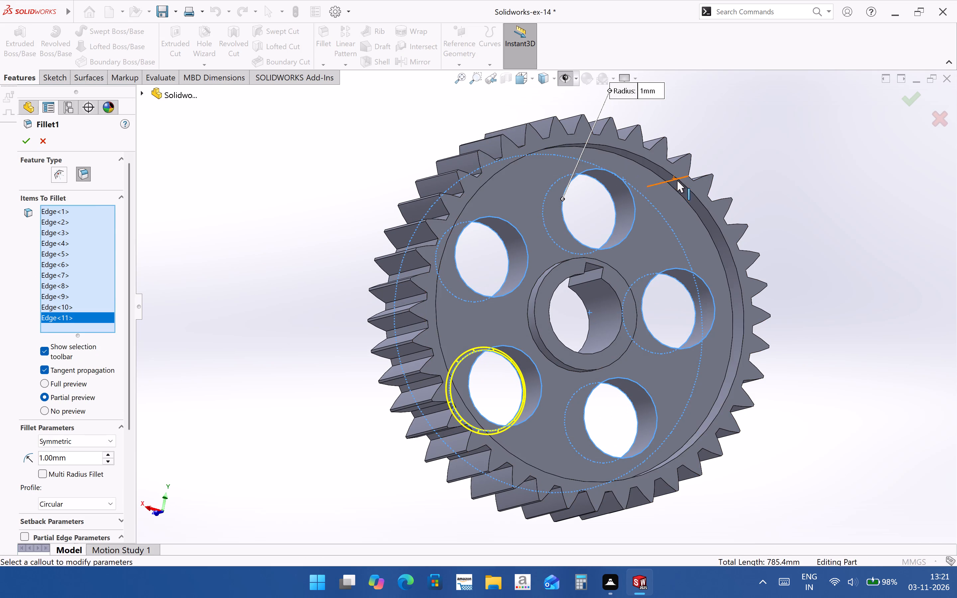
{"action": "left_click", "coordinate": [702, 203], "text": "ctrl"}
{"action": "left_click", "coordinate": [30, 139]}
{"action": "left_click", "coordinate": [265, 254]}
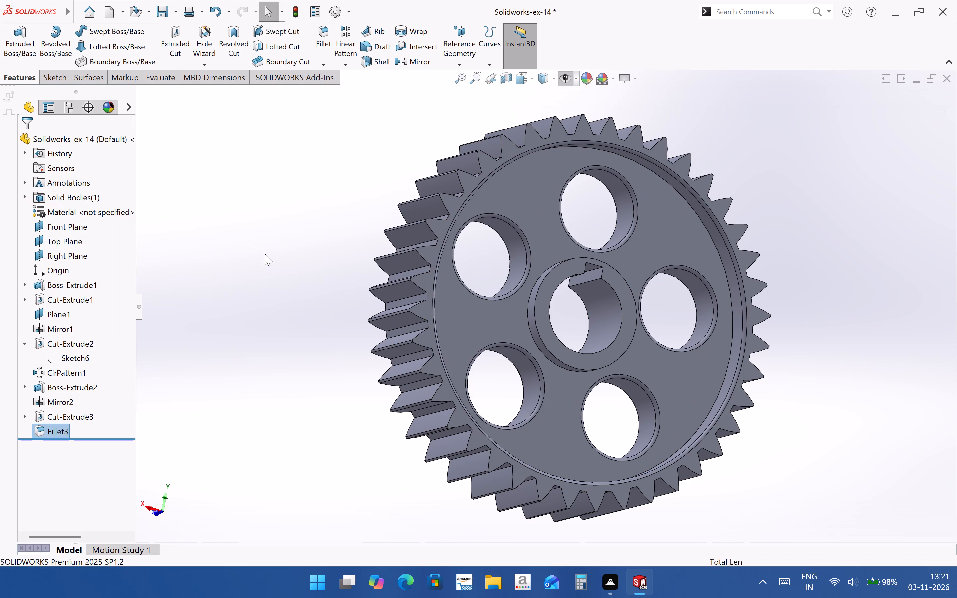
Examine the filleted recess rims and web holes from both sides of the gear.
{"action": "middle_click_drag", "start_coordinate": [445, 298], "coordinate": [608, 306]}
{"action": "scroll", "coordinate": [613, 302], "scroll_direction": "up", "scroll_amount": 3}
{"action": "left_click", "coordinate": [804, 387]}
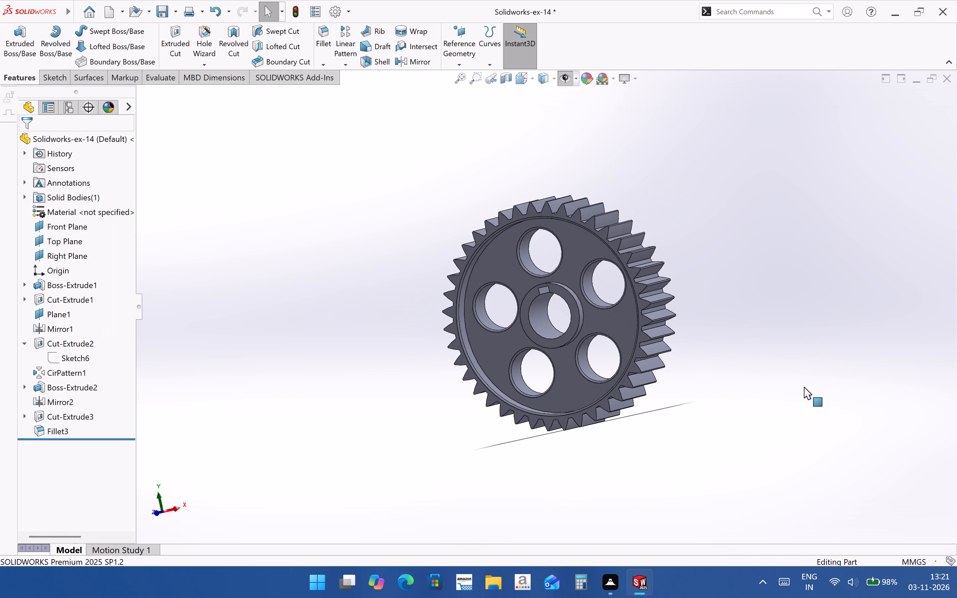
{"action": "scroll", "coordinate": [532, 307], "scroll_direction": "down", "scroll_amount": 3}
{"action": "middle_click_drag", "start_coordinate": [485, 325], "coordinate": [453, 309]}
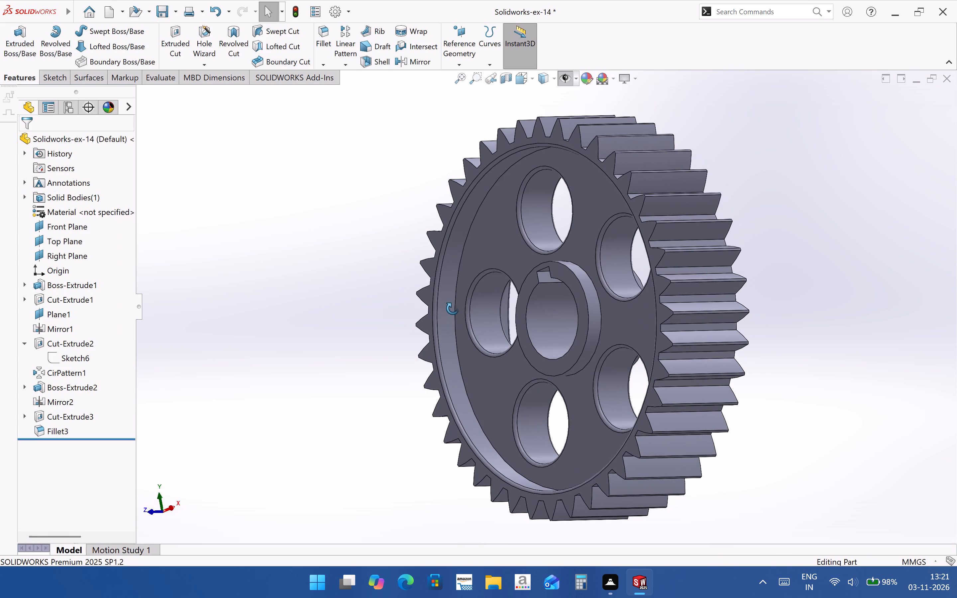
{"action": "middle_click_drag", "start_coordinate": [453, 309], "coordinate": [581, 336]}
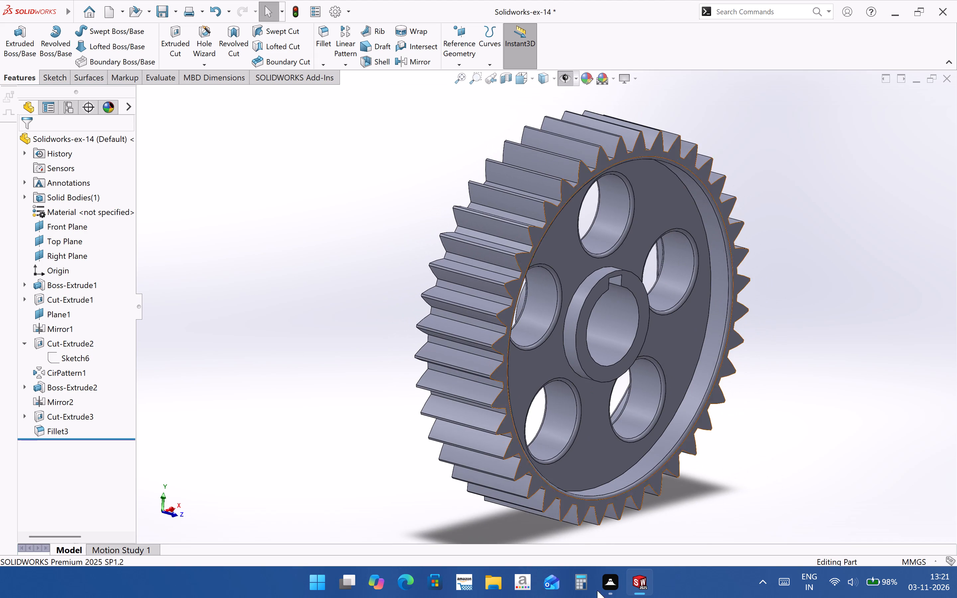
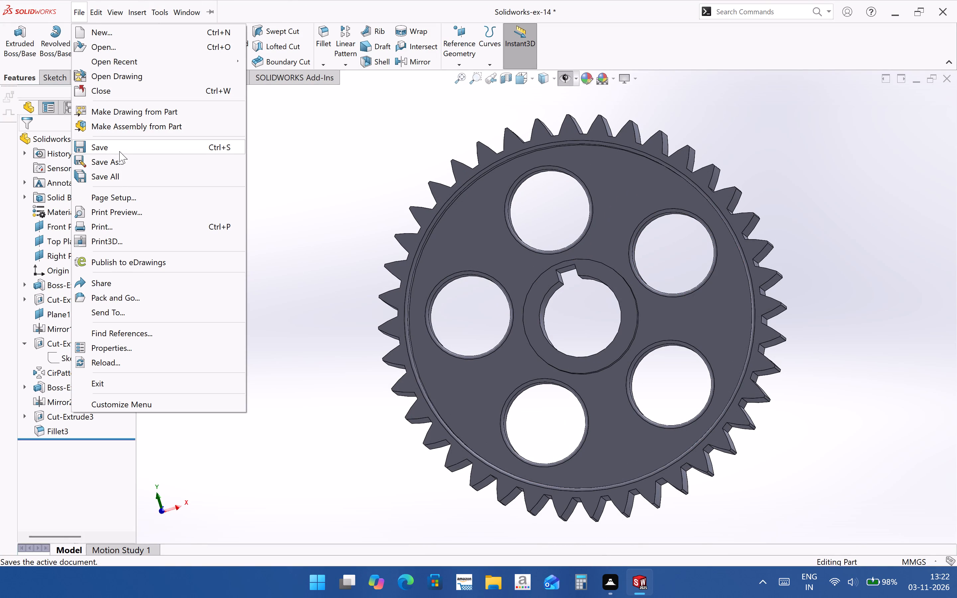
Save the gear part Solidworks-ex-14 with its completed edge fillets.
{"action": "left_click", "coordinate": [119, 151]}
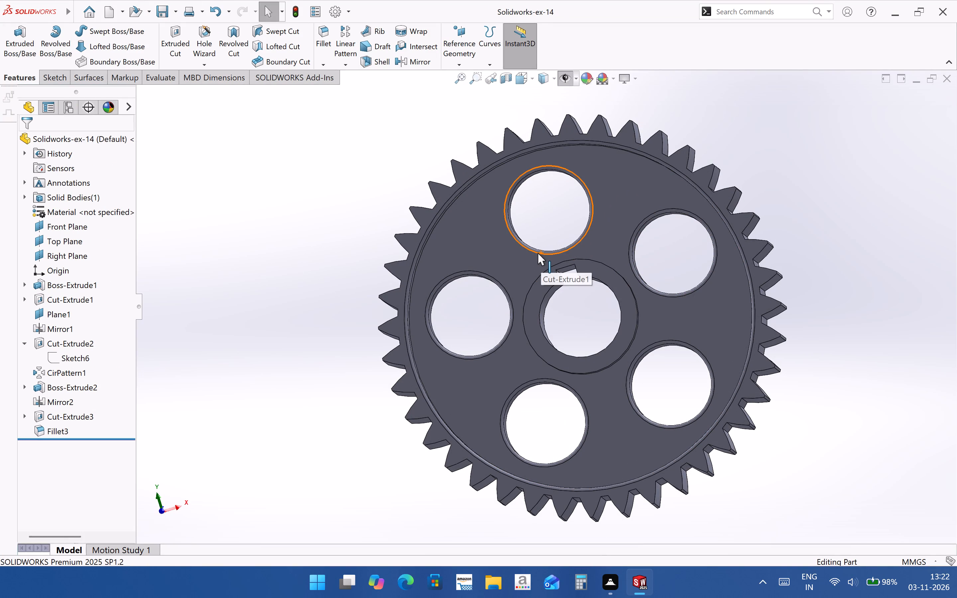
Examine the saved gear's teeth, keyed bore, hub, recess and web holes from several angles.
{"action": "scroll", "coordinate": [585, 316], "scroll_direction": "up", "scroll_amount": 3}
{"action": "middle_click_drag", "start_coordinate": [562, 321], "coordinate": [556, 321]}
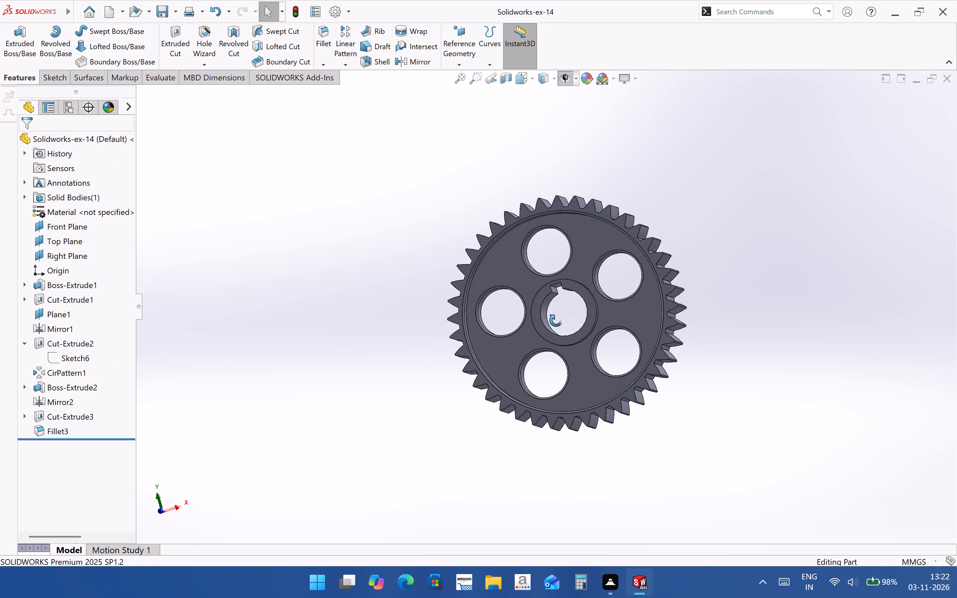
{"action": "middle_click_drag", "start_coordinate": [556, 321], "coordinate": [429, 349]}
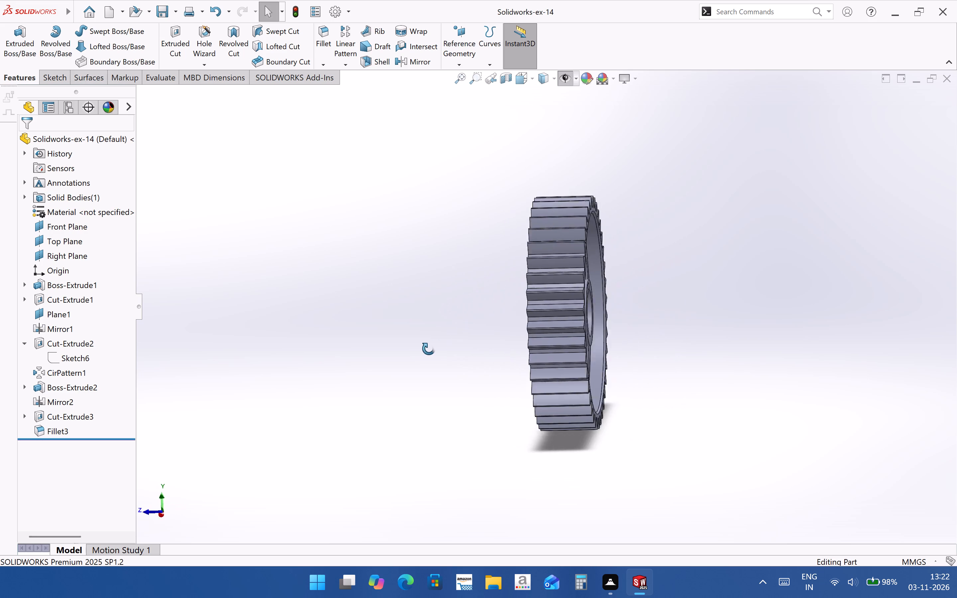
{"action": "middle_click_drag", "start_coordinate": [429, 349], "coordinate": [592, 330]}
{"action": "scroll", "coordinate": [598, 265], "scroll_direction": "down", "scroll_amount": 3}
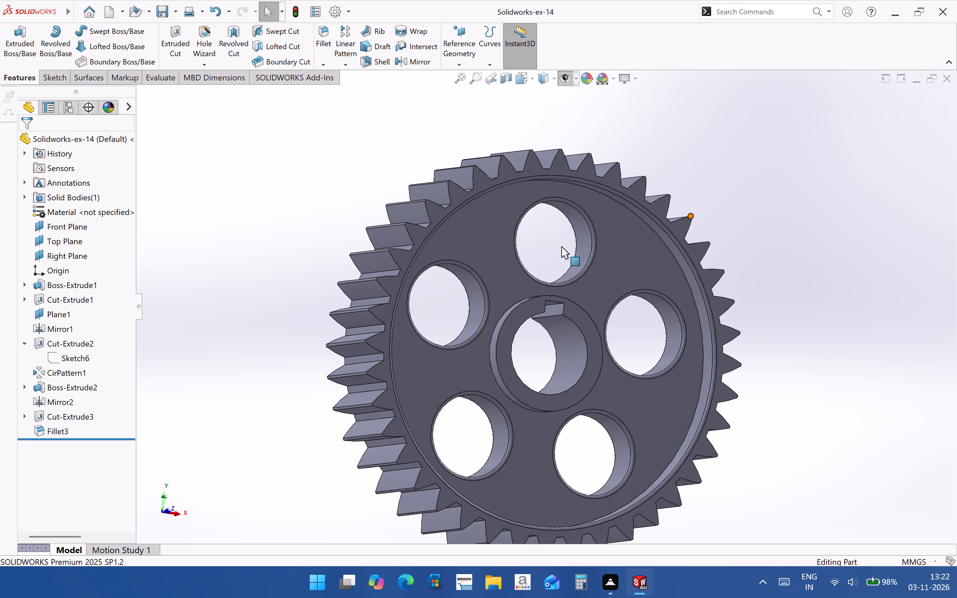
{"action": "scroll", "coordinate": [483, 303], "scroll_direction": "up", "scroll_amount": 3}
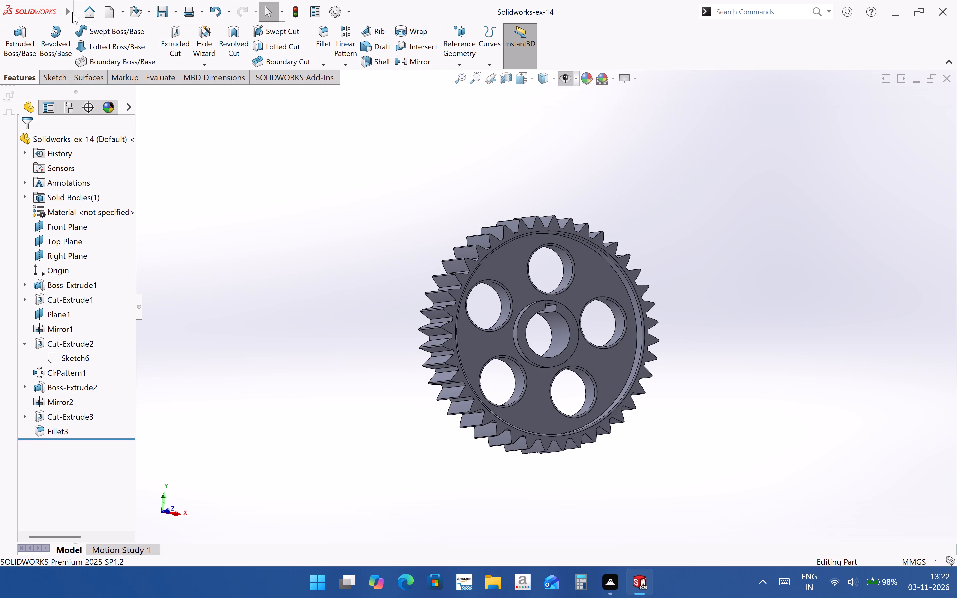
{"action": "left_click", "coordinate": [126, 142]}
{"action": "middle_click_drag", "start_coordinate": [577, 314], "coordinate": [544, 314]}
{"action": "scroll", "coordinate": [548, 307], "scroll_direction": "down", "scroll_amount": 7}
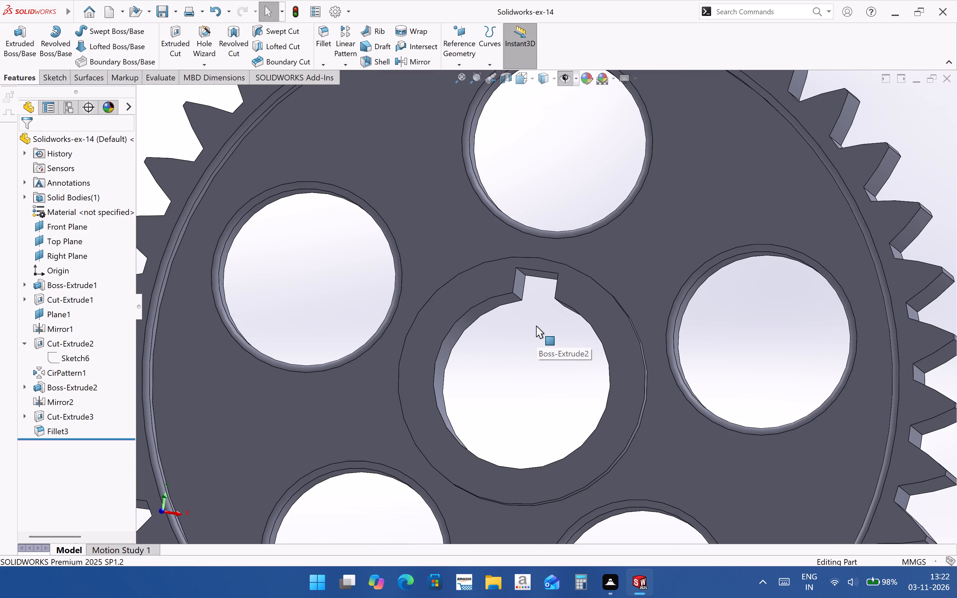
{"action": "middle_click_drag", "start_coordinate": [538, 325], "coordinate": [582, 308]}
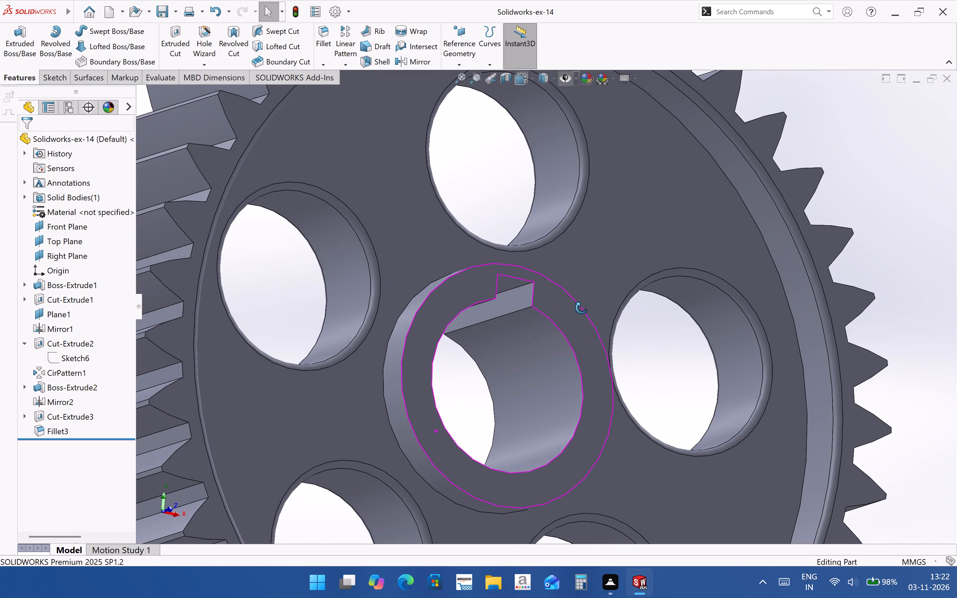
{"action": "middle_click_drag", "start_coordinate": [582, 308], "coordinate": [473, 338]}
{"action": "scroll", "coordinate": [471, 336], "scroll_direction": "up", "scroll_amount": 8}
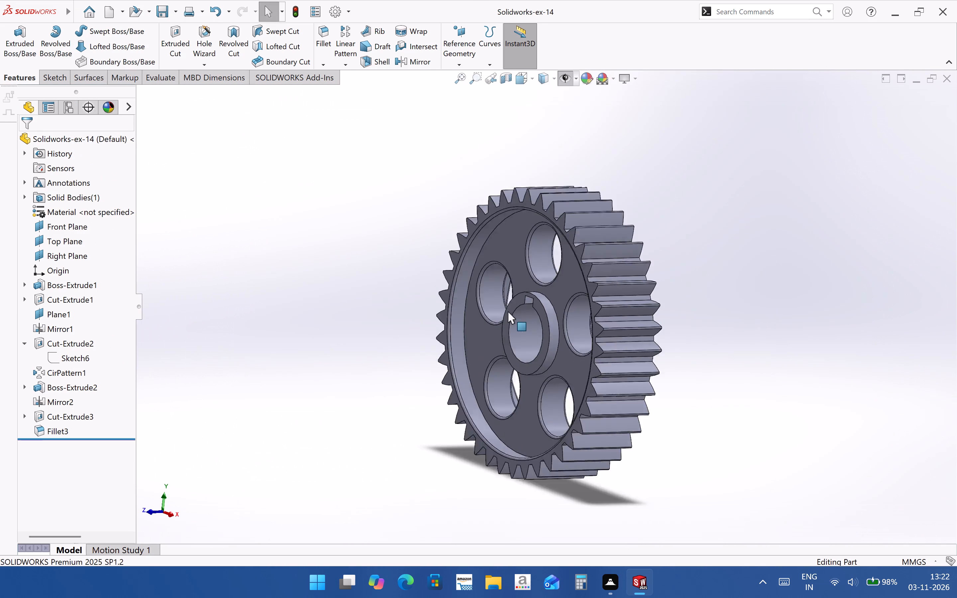
{"action": "scroll", "coordinate": [508, 311], "scroll_direction": "up", "scroll_amount": 2}
{"action": "middle_click_drag", "start_coordinate": [534, 346], "coordinate": [648, 372]}
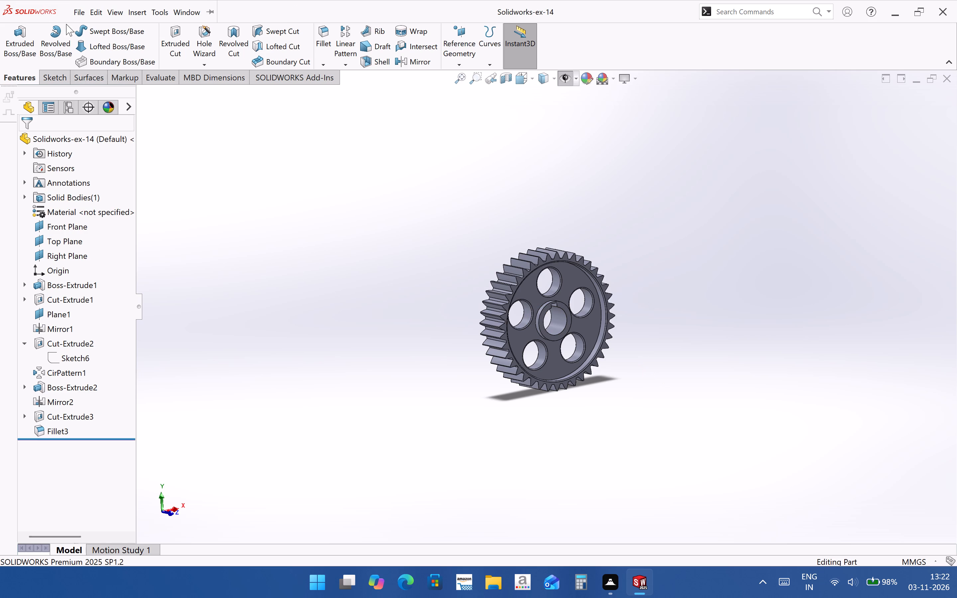
Create a new drawing document using the dem format-02.slddrt sheet format.
{"action": "left_click", "coordinate": [96, 33]}
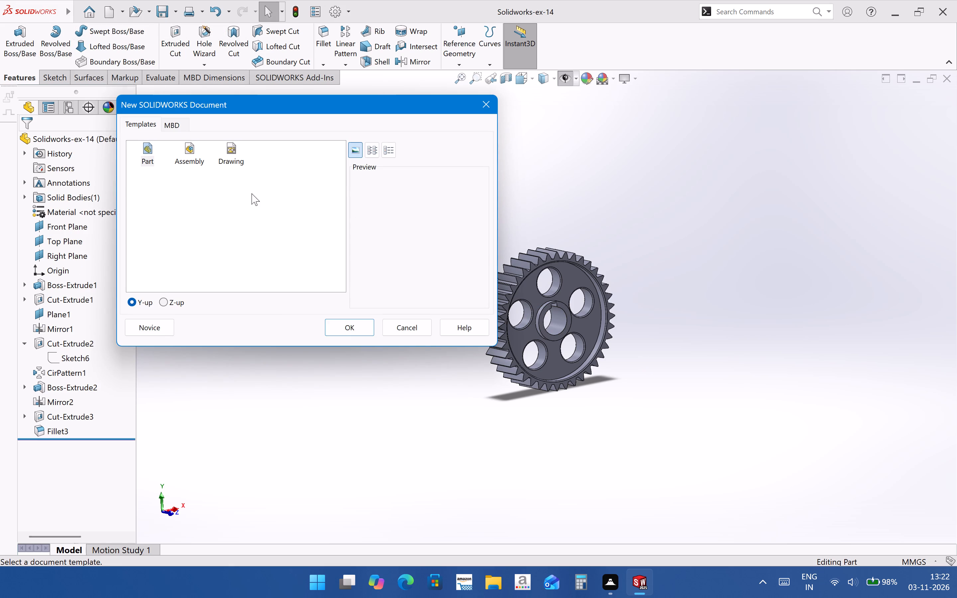
{"action": "left_click", "coordinate": [234, 157]}
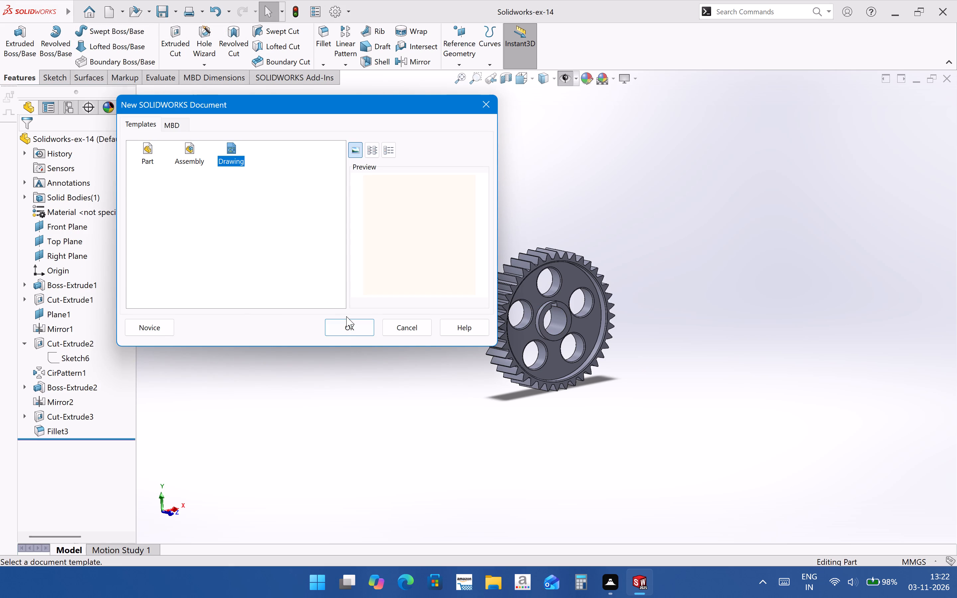
{"action": "left_click", "coordinate": [348, 322]}
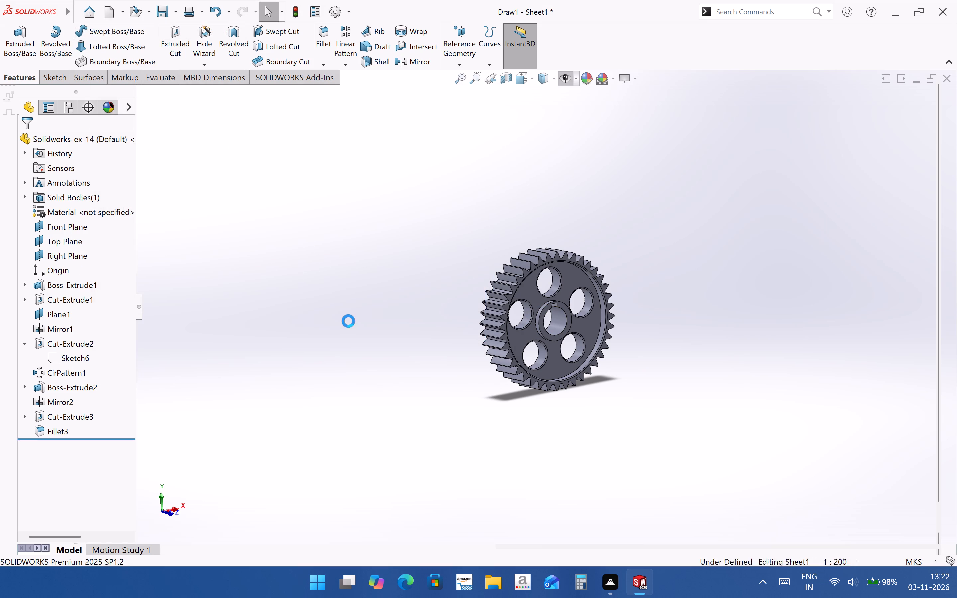
{"action": "left_click", "coordinate": [438, 314]}
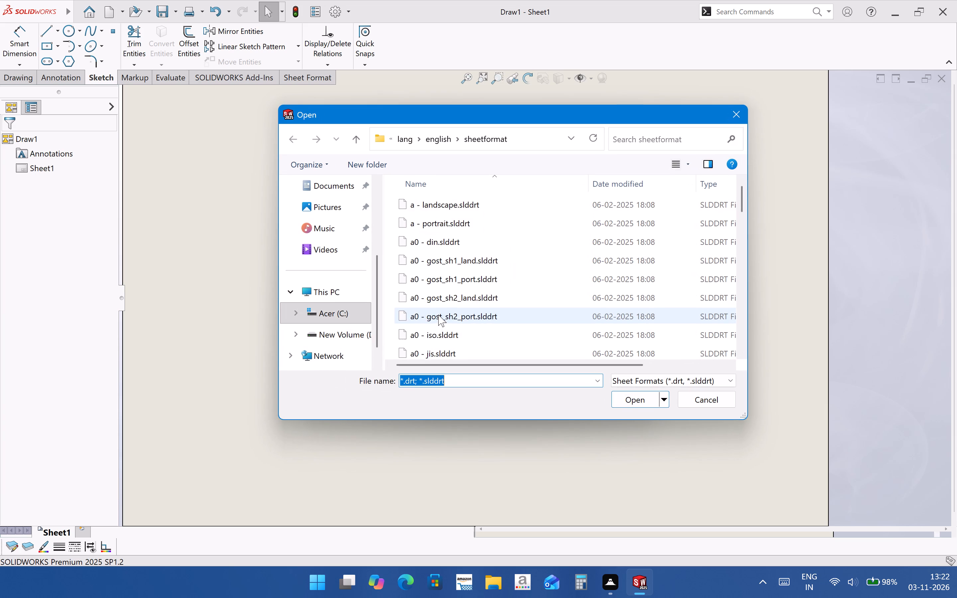
{"action": "scroll", "coordinate": [437, 318], "scroll_direction": "down", "scroll_amount": 20}
{"action": "scroll", "coordinate": [437, 318], "scroll_direction": "down", "scroll_amount": 4}
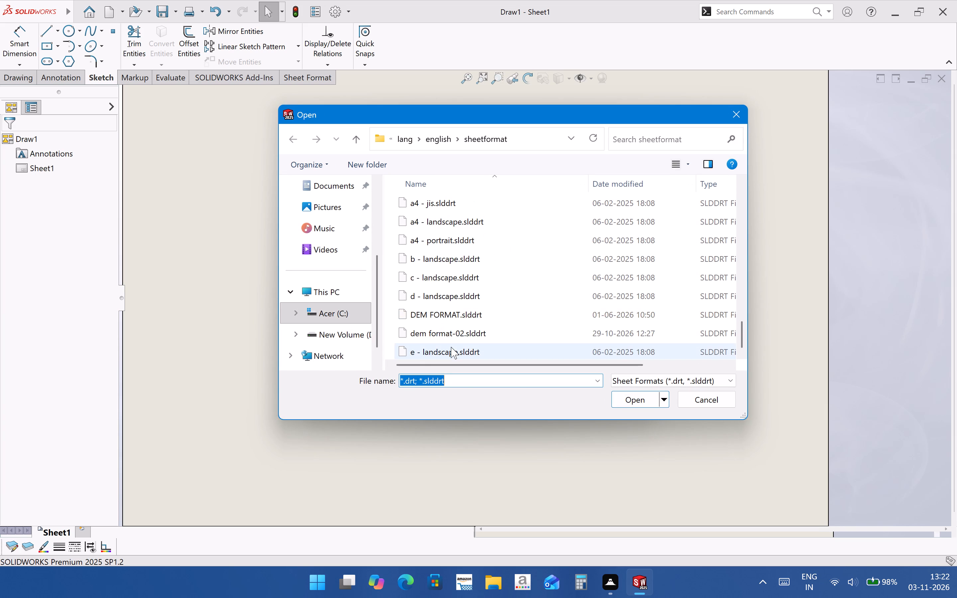
{"action": "left_click", "coordinate": [457, 338]}
{"action": "left_click", "coordinate": [638, 400]}
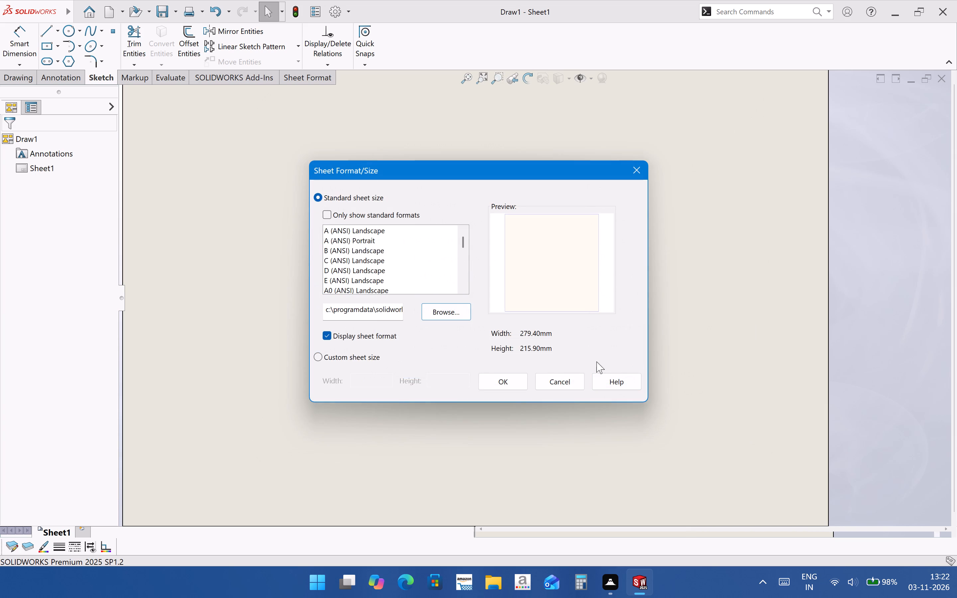
{"action": "left_click", "coordinate": [517, 383]}
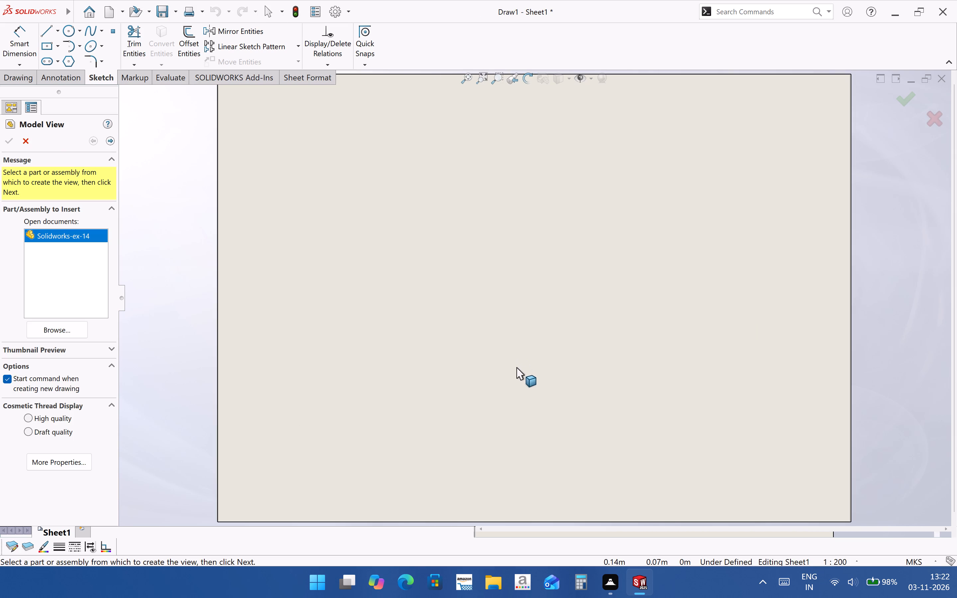
Place a face-on view of Solidworks-ex-14 near the middle of the sheet and a projected side view to its right.
{"action": "scroll", "coordinate": [517, 369], "scroll_direction": "up", "scroll_amount": 3}
{"action": "scroll", "coordinate": [522, 333], "scroll_direction": "down", "scroll_amount": 2}
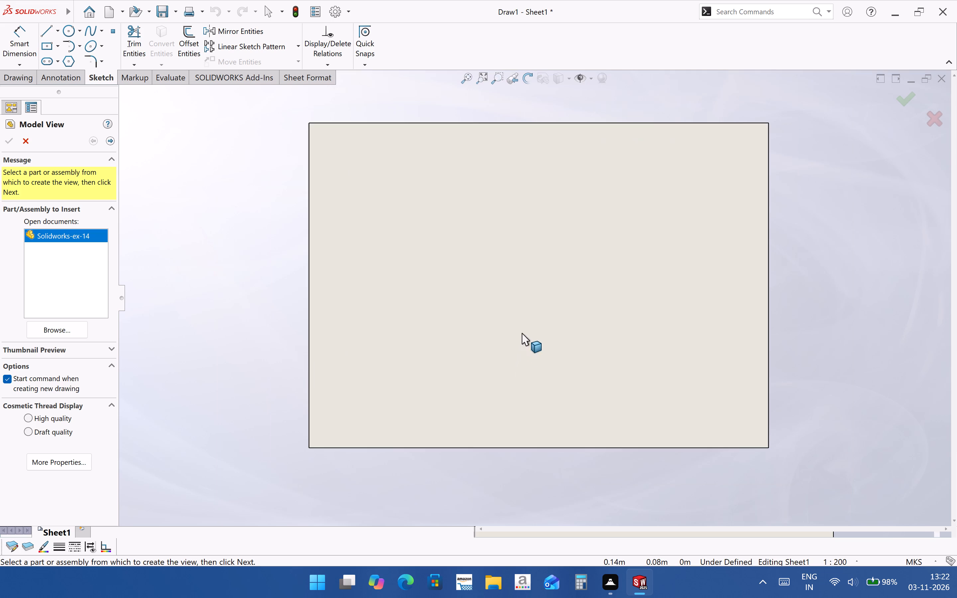
{"action": "middle_click_drag", "start_coordinate": [522, 338], "coordinate": [521, 364]}
{"action": "scroll", "coordinate": [544, 310], "scroll_direction": "down", "scroll_amount": 1}
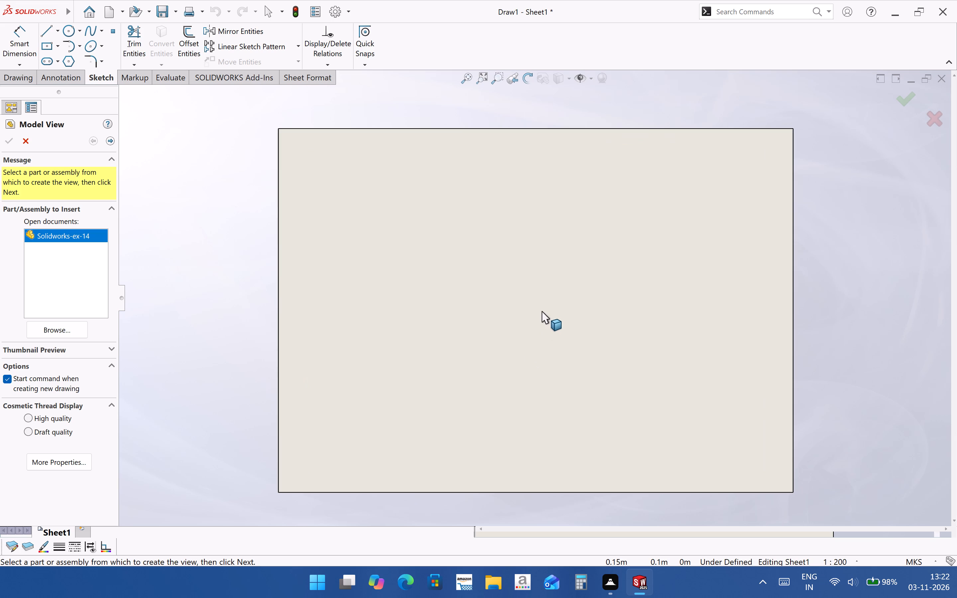
{"action": "double_click", "coordinate": [61, 239]}
{"action": "left_click", "coordinate": [475, 297]}
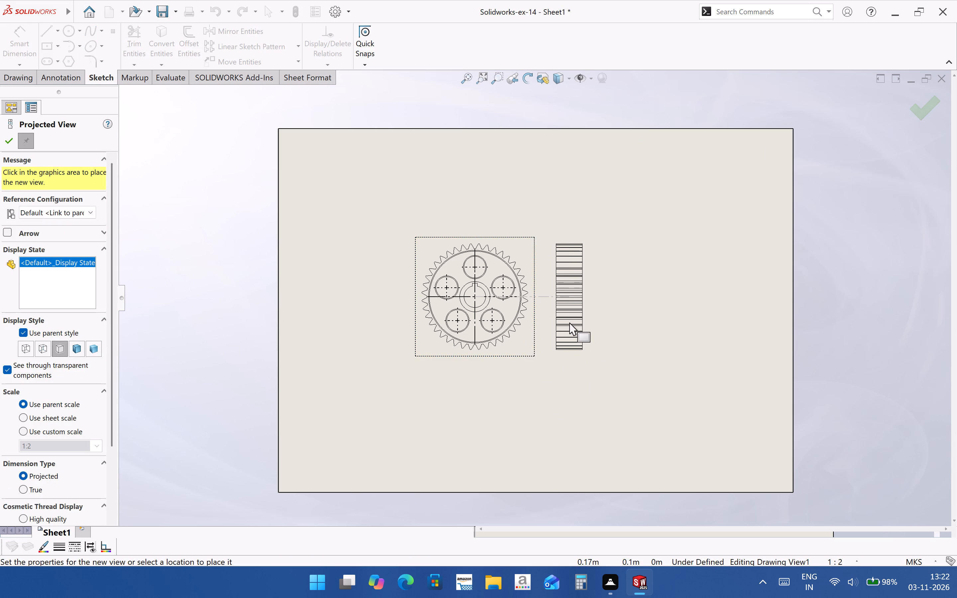
{"action": "left_click", "coordinate": [624, 322]}
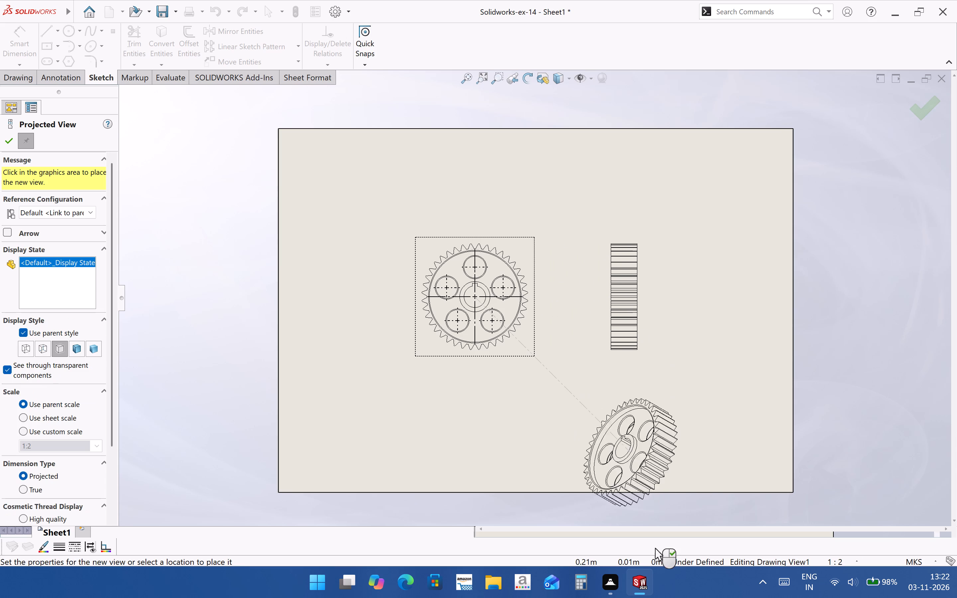
{"action": "key", "text": "Escape"}
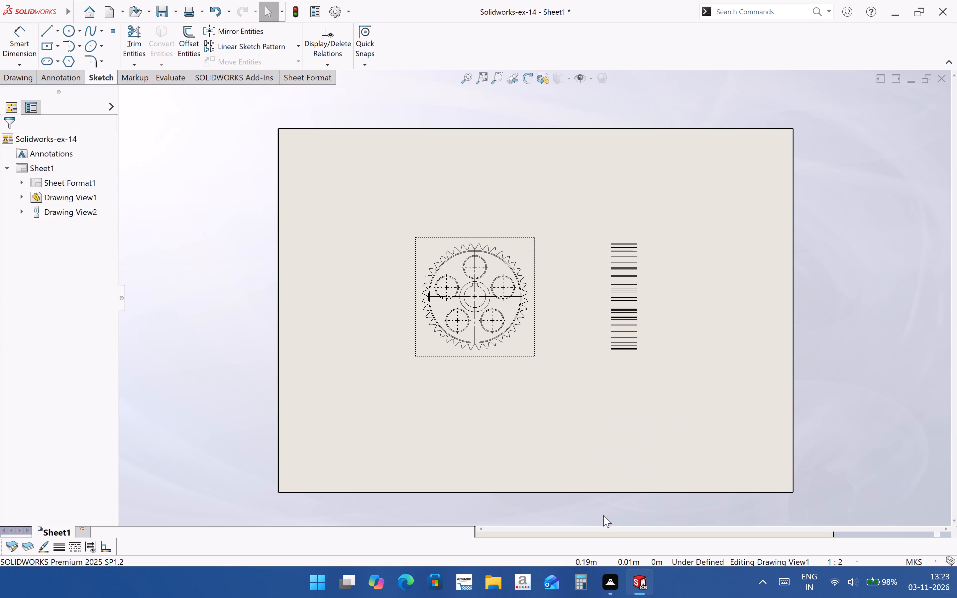
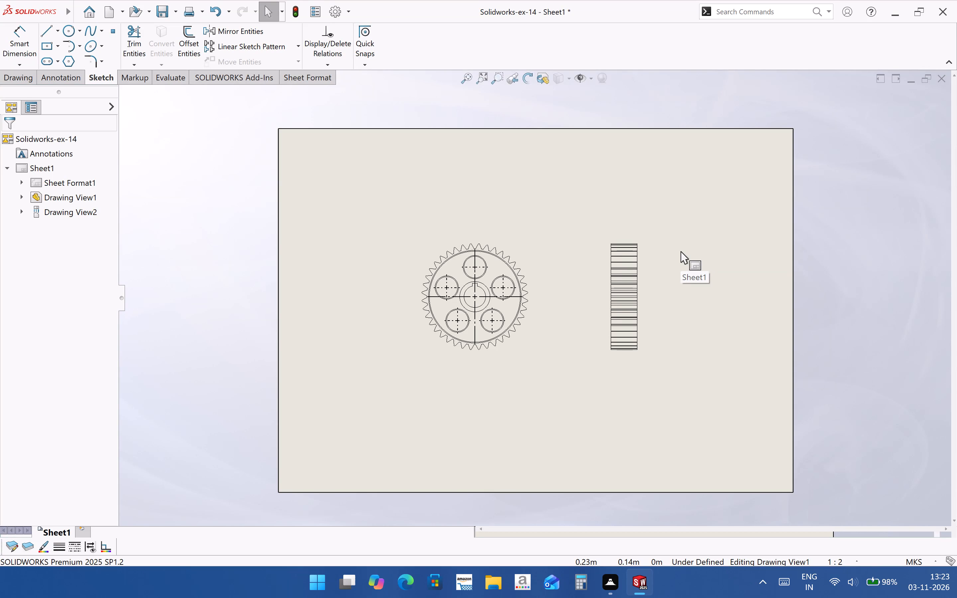
Set the face-on gear view to a custom scale of 1:1.
{"action": "left_click", "coordinate": [536, 333]}
{"action": "scroll", "coordinate": [66, 468], "scroll_direction": "down", "scroll_amount": 3}
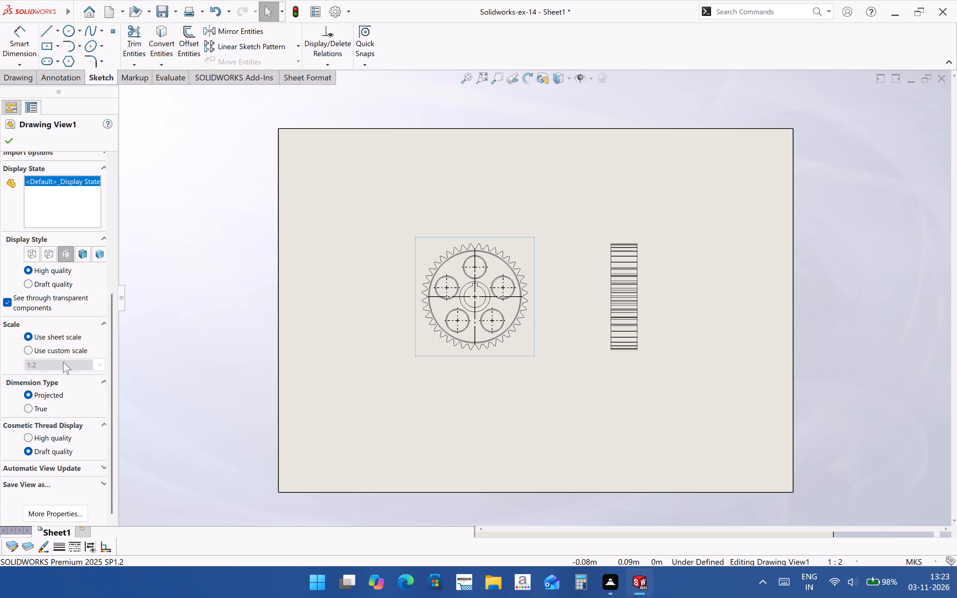
{"action": "left_click", "coordinate": [66, 351]}
{"action": "left_click", "coordinate": [66, 365]}
{"action": "left_click", "coordinate": [66, 365]}
{"action": "left_click", "coordinate": [63, 362]}
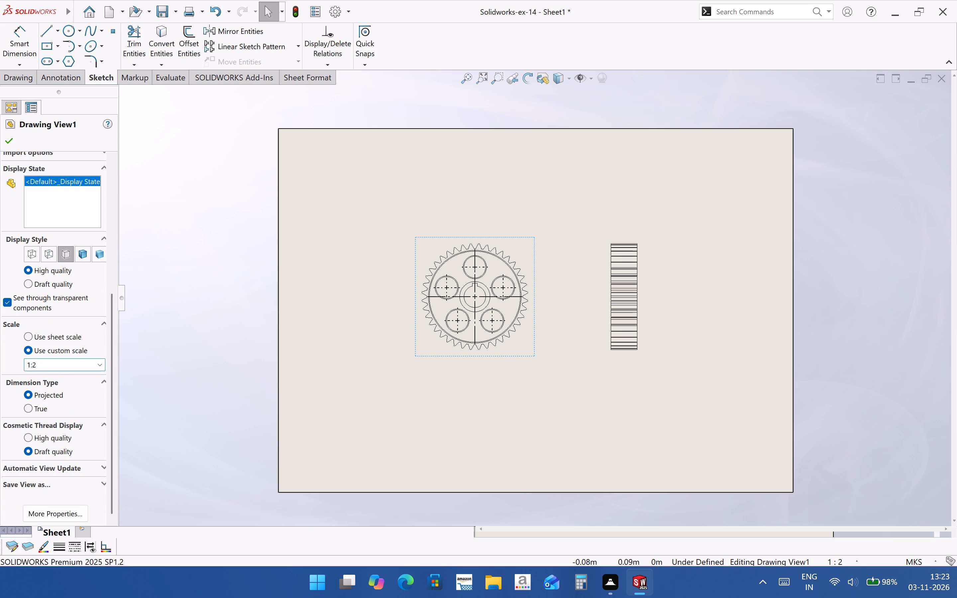
{"action": "key", "text": "BackSpace"}
{"action": "key", "text": "1"}
{"action": "key", "text": "Return"}
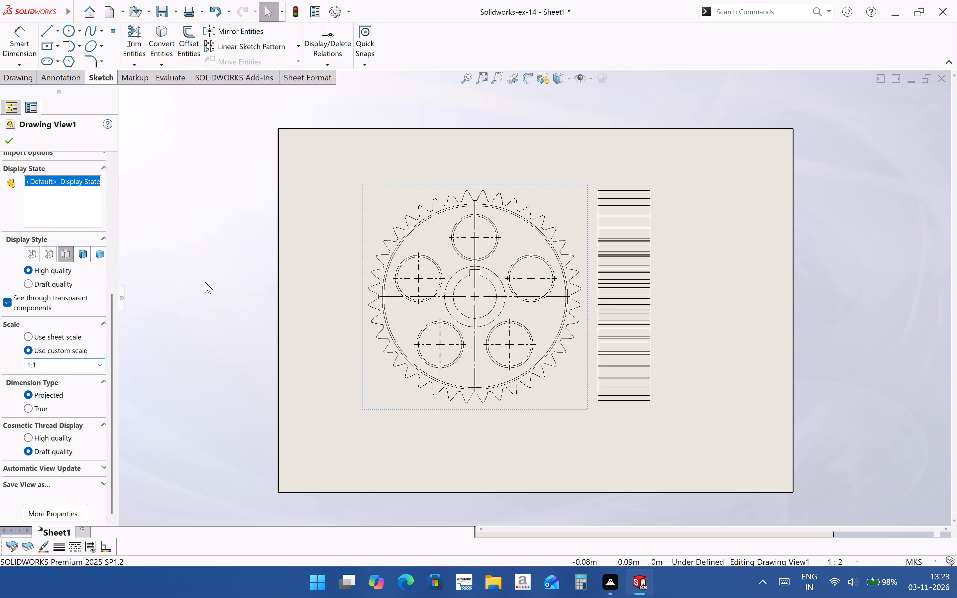
{"action": "left_click", "coordinate": [6, 144]}
Reposition the enlarged views, moving both lower on the sheet and the side view farther right from the face view.
{"action": "left_click", "coordinate": [619, 428]}
{"action": "left_click", "coordinate": [643, 404]}
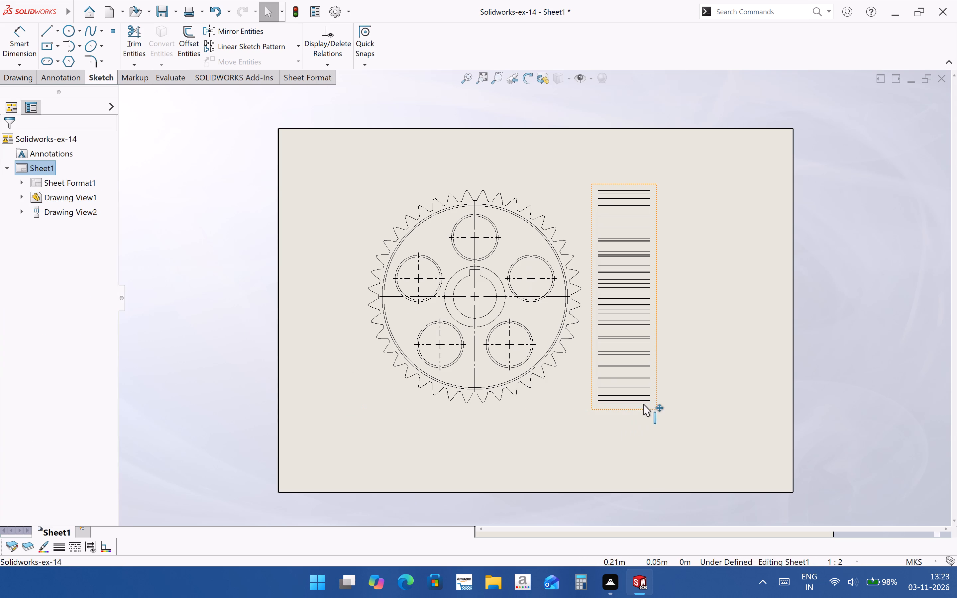
{"action": "left_click_drag", "start_coordinate": [653, 413], "coordinate": [702, 414]}
{"action": "left_click", "coordinate": [705, 453]}
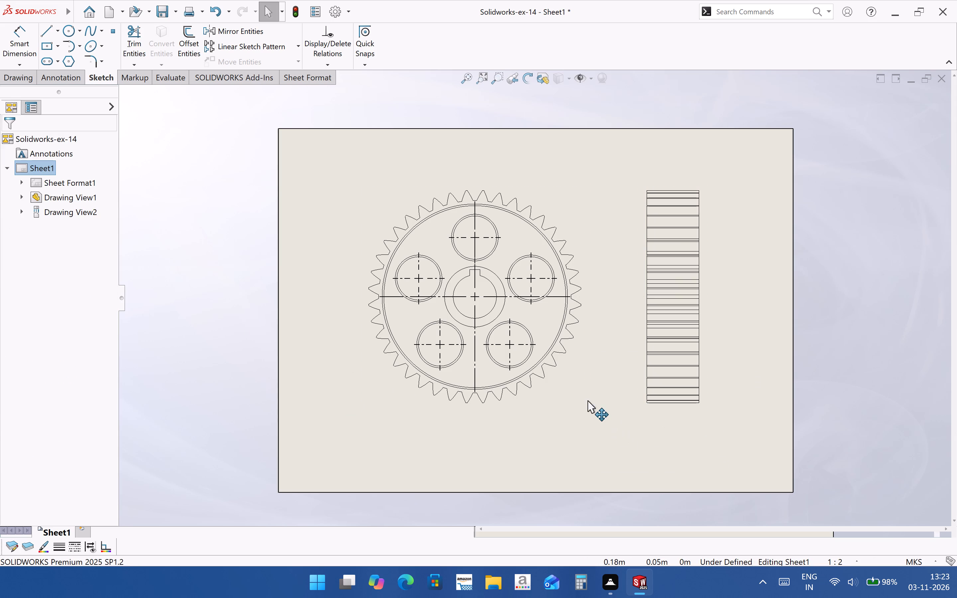
{"action": "left_click", "coordinate": [586, 399]}
{"action": "left_click_drag", "start_coordinate": [587, 408], "coordinate": [587, 440]}
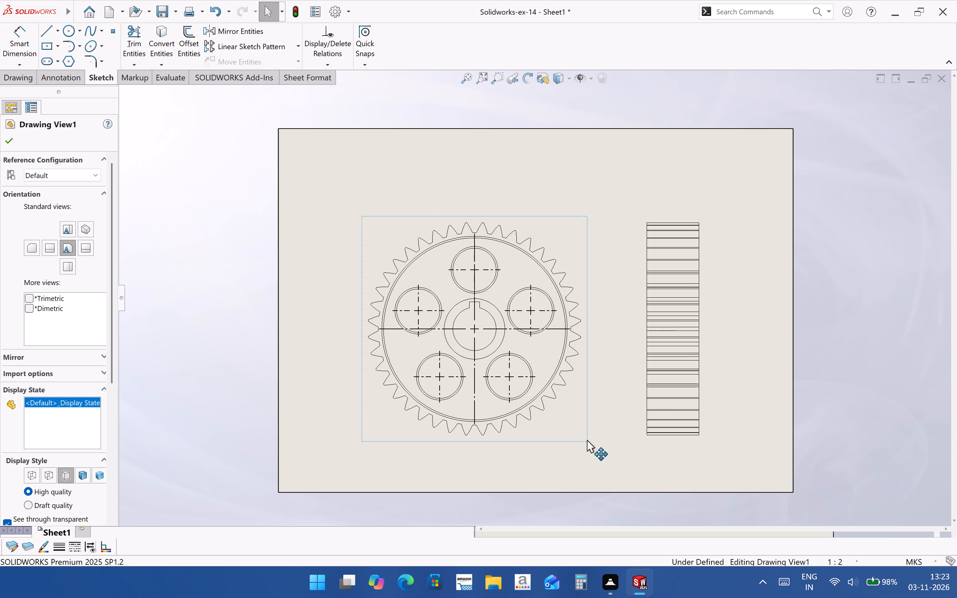
{"action": "left_click", "coordinate": [775, 421]}
{"action": "left_click", "coordinate": [706, 439]}
{"action": "left_click_drag", "start_coordinate": [706, 445], "coordinate": [732, 443]}
{"action": "left_click", "coordinate": [683, 470]}
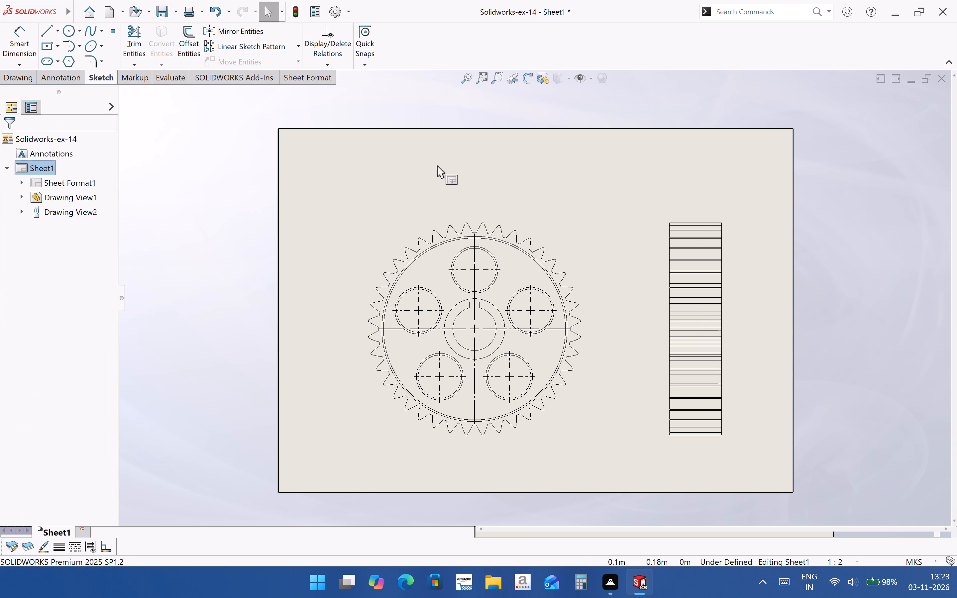
Insert the model's dimensions into the face-on view using Model Items, importing from the entire model.
{"action": "scroll", "coordinate": [529, 230], "scroll_direction": "down", "scroll_amount": 2}
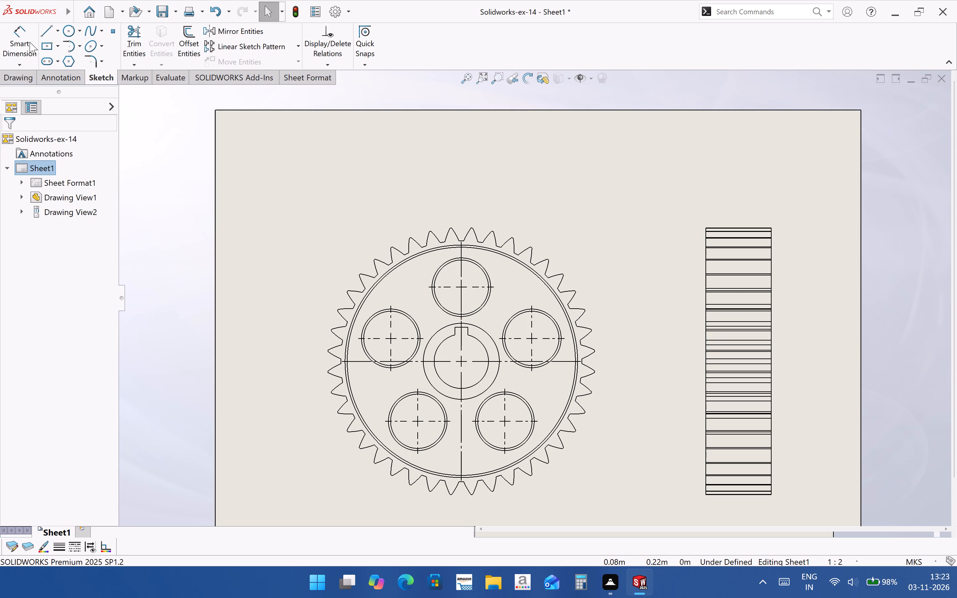
{"action": "left_click", "coordinate": [576, 256]}
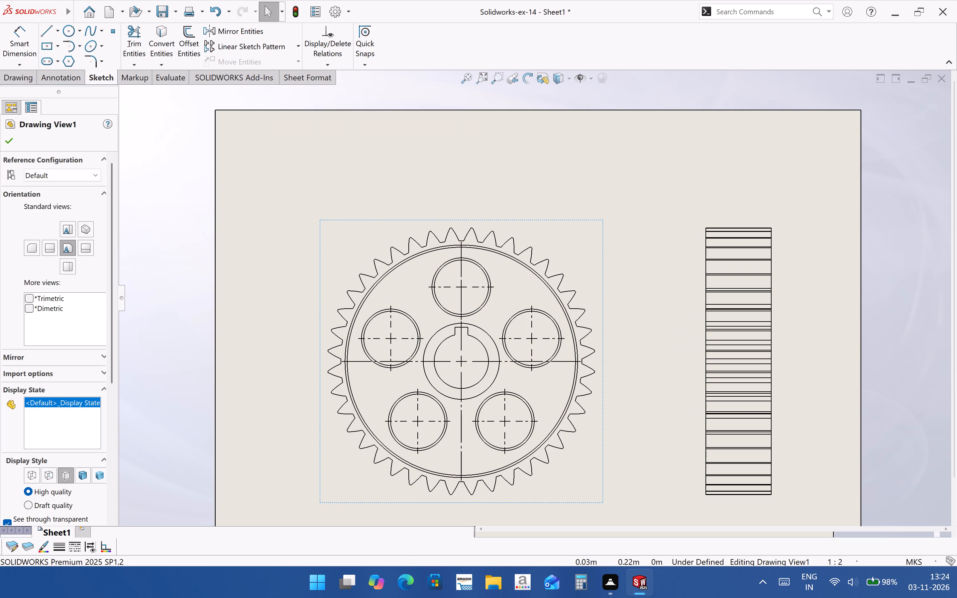
{"action": "left_click", "coordinate": [52, 80]}
{"action": "left_click", "coordinate": [48, 44]}
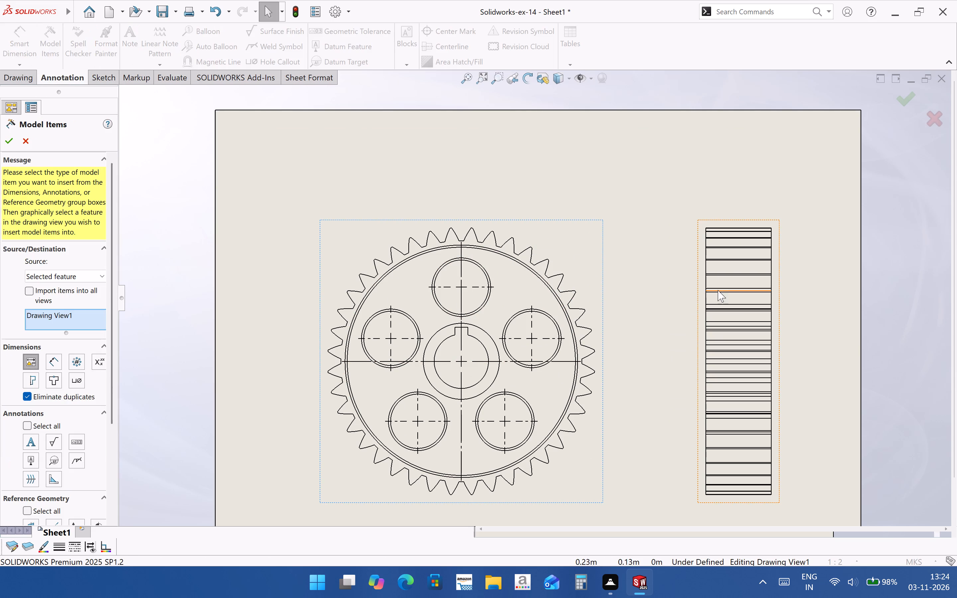
{"action": "left_click", "coordinate": [12, 141]}
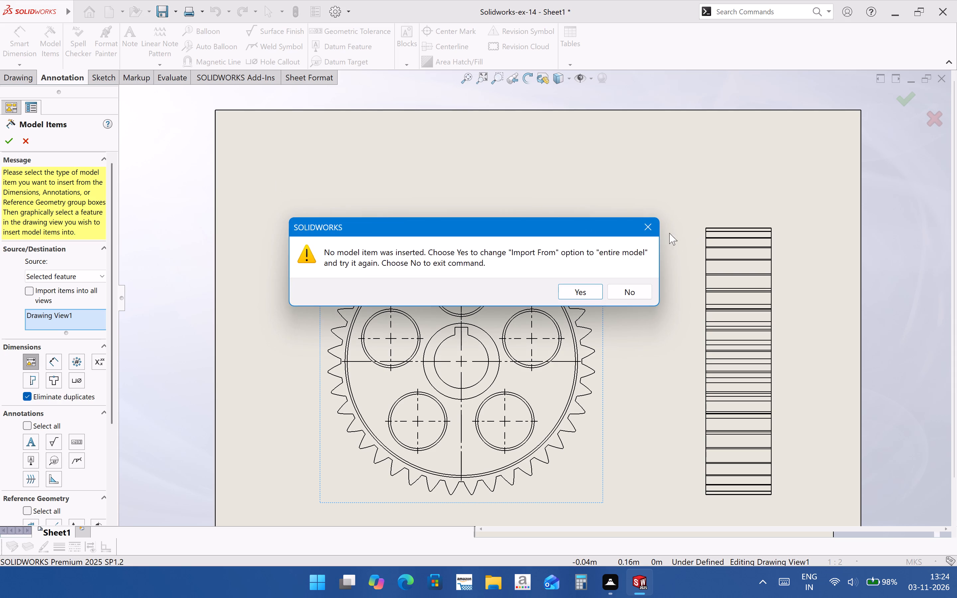
{"action": "left_click", "coordinate": [592, 293]}
{"action": "scroll", "coordinate": [563, 236], "scroll_direction": "down", "scroll_amount": 3}
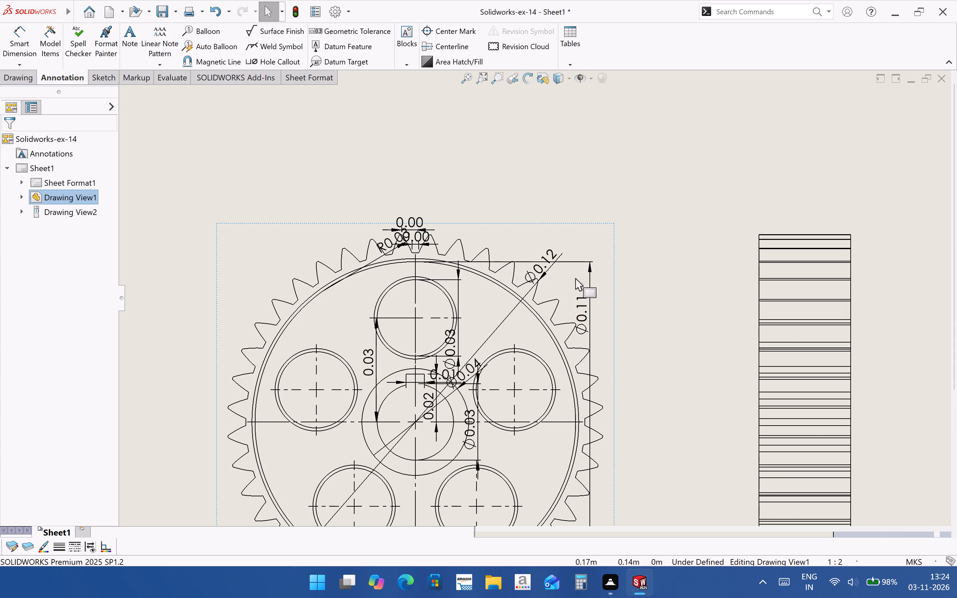
Change the drawing's unit system to MMGS (millimeter, gram, second).
{"action": "left_click", "coordinate": [912, 562]}
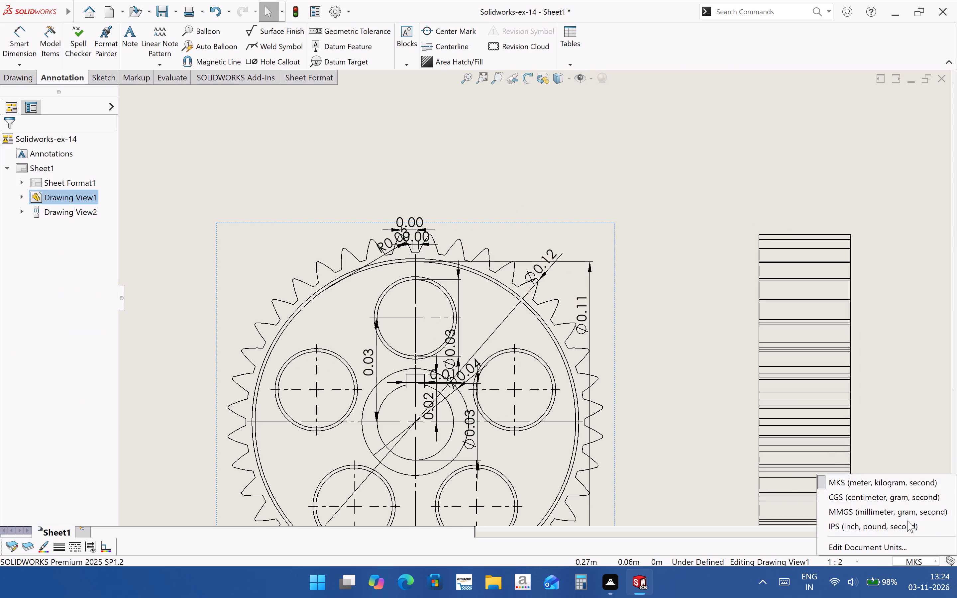
{"action": "left_click", "coordinate": [906, 512]}
{"action": "scroll", "coordinate": [571, 214], "scroll_direction": "up", "scroll_amount": 2}
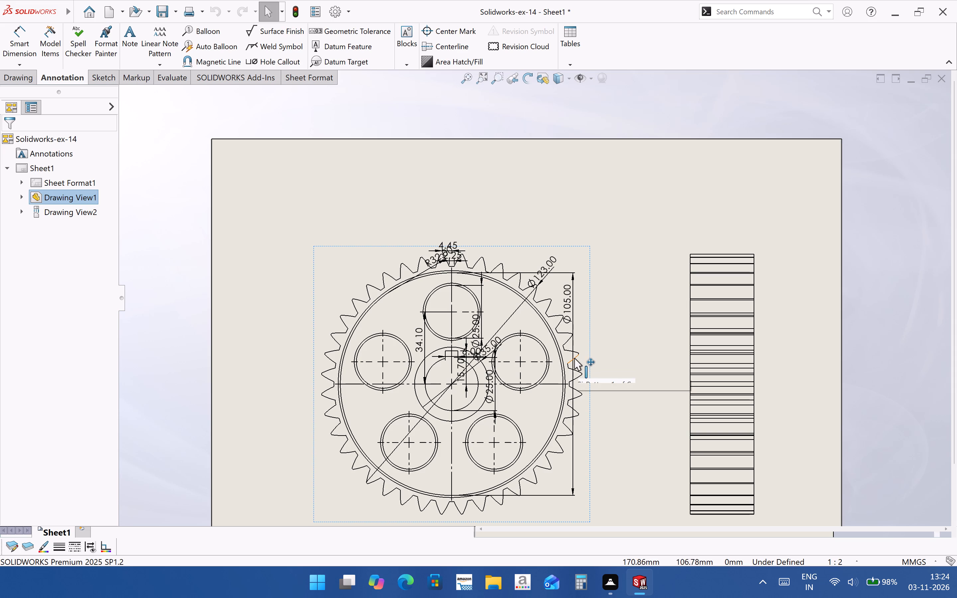
Move the Ø105.00 dimension outside the gear's right side and the Ø123.00 dimension to its upper left.
{"action": "left_click_drag", "start_coordinate": [571, 316], "coordinate": [598, 341]}
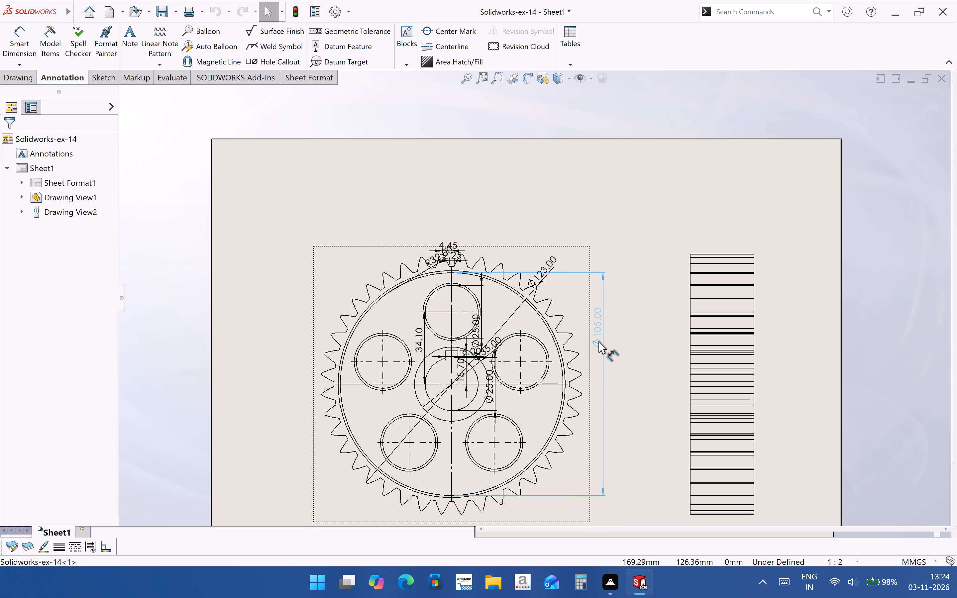
{"action": "left_click_drag", "start_coordinate": [598, 341], "coordinate": [601, 358]}
{"action": "left_click_drag", "start_coordinate": [547, 273], "coordinate": [373, 248]}
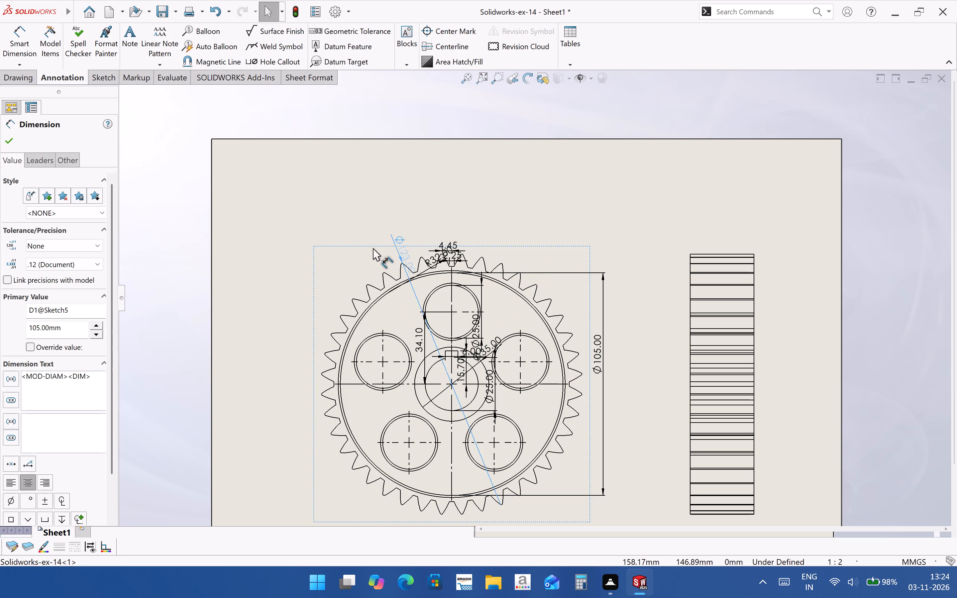
{"action": "left_click_drag", "start_coordinate": [373, 248], "coordinate": [347, 234]}
{"action": "left_click", "coordinate": [397, 202]}
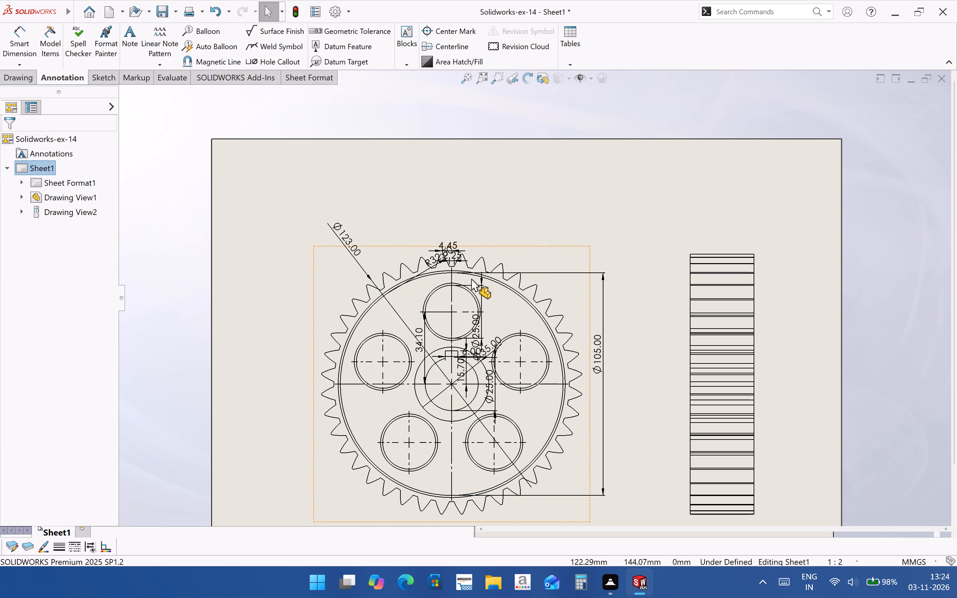
Separate the overlapping tooth dimensions 4.45, R32.00 and 2.25 at the top of the gear, placing R32.00 at the upper left.
{"action": "scroll", "coordinate": [451, 249], "scroll_direction": "down", "scroll_amount": 4}
{"action": "left_click_drag", "start_coordinate": [468, 254], "coordinate": [432, 221]}
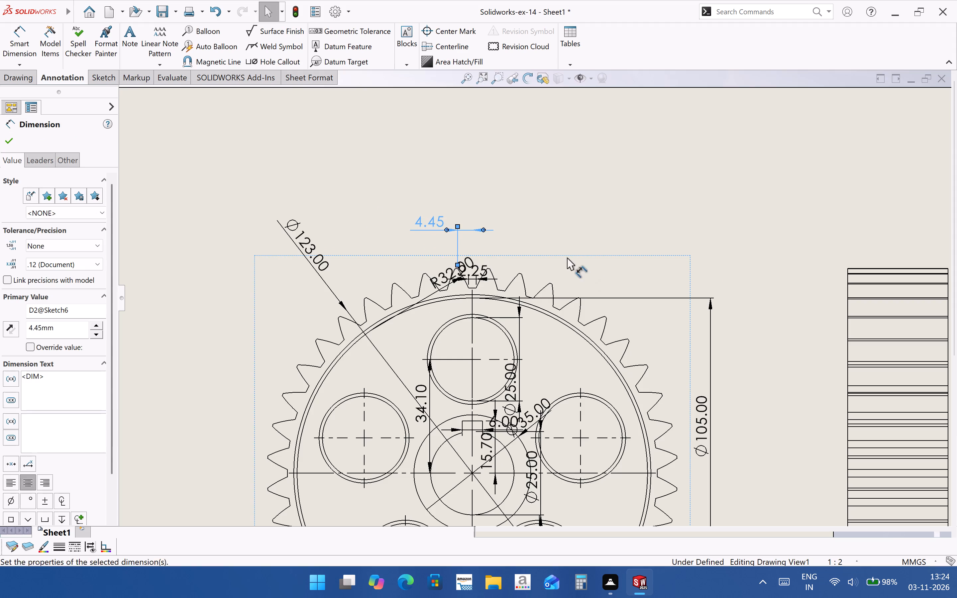
{"action": "scroll", "coordinate": [566, 257], "scroll_direction": "down", "scroll_amount": 3}
{"action": "left_click_drag", "start_coordinate": [398, 280], "coordinate": [314, 237]}
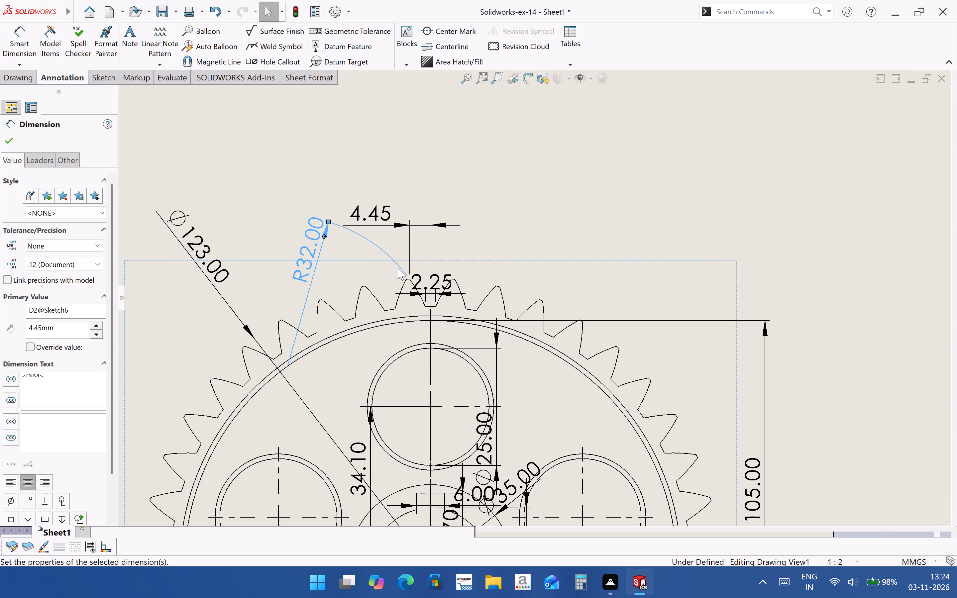
{"action": "left_click_drag", "start_coordinate": [438, 285], "coordinate": [493, 249]}
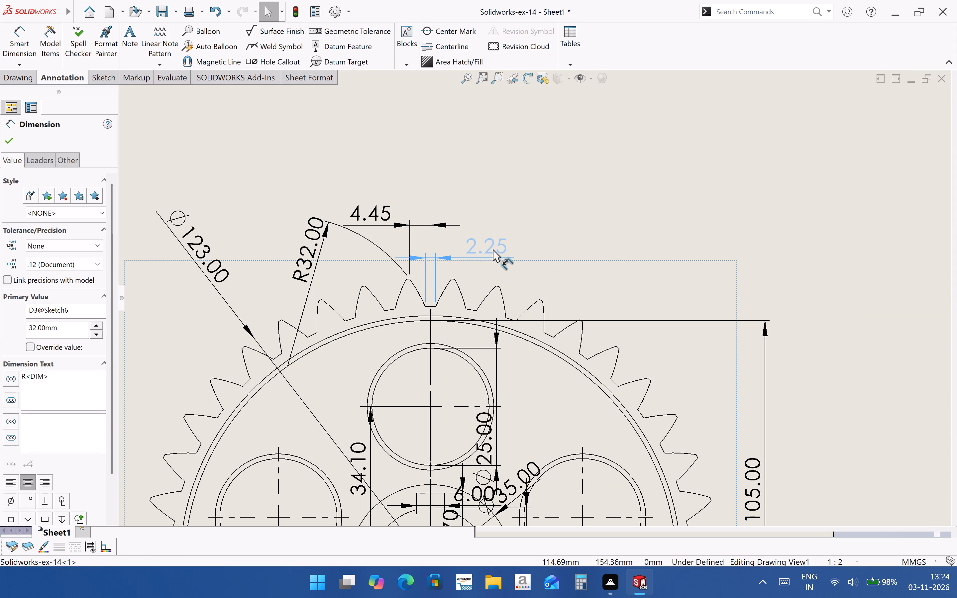
{"action": "left_click_drag", "start_coordinate": [493, 249], "coordinate": [508, 289]}
Try the 4.45 tooth dimension in other positions around the top teeth, and delete it.
{"action": "left_click_drag", "start_coordinate": [384, 217], "coordinate": [500, 231]}
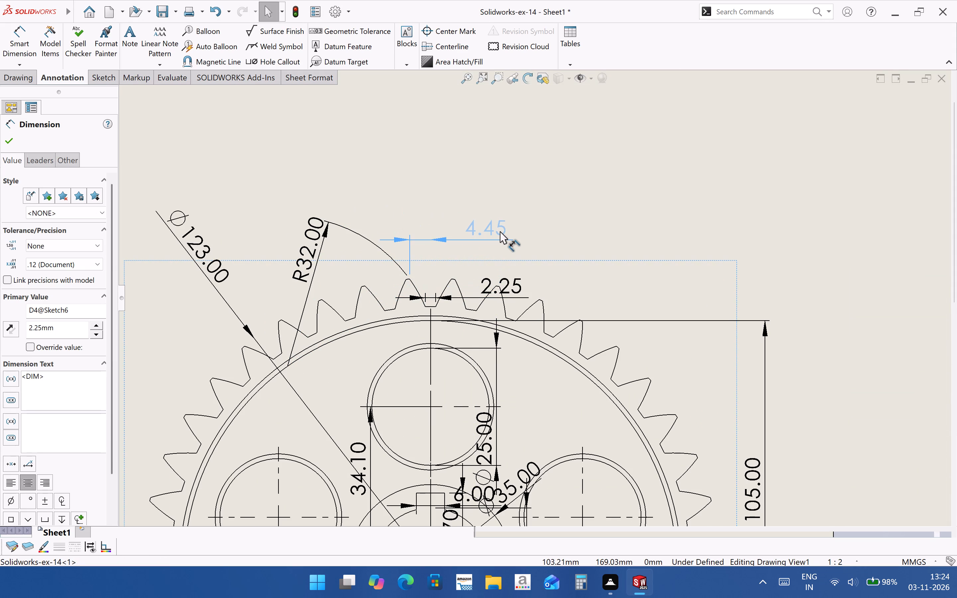
{"action": "left_click_drag", "start_coordinate": [500, 231], "coordinate": [509, 316]}
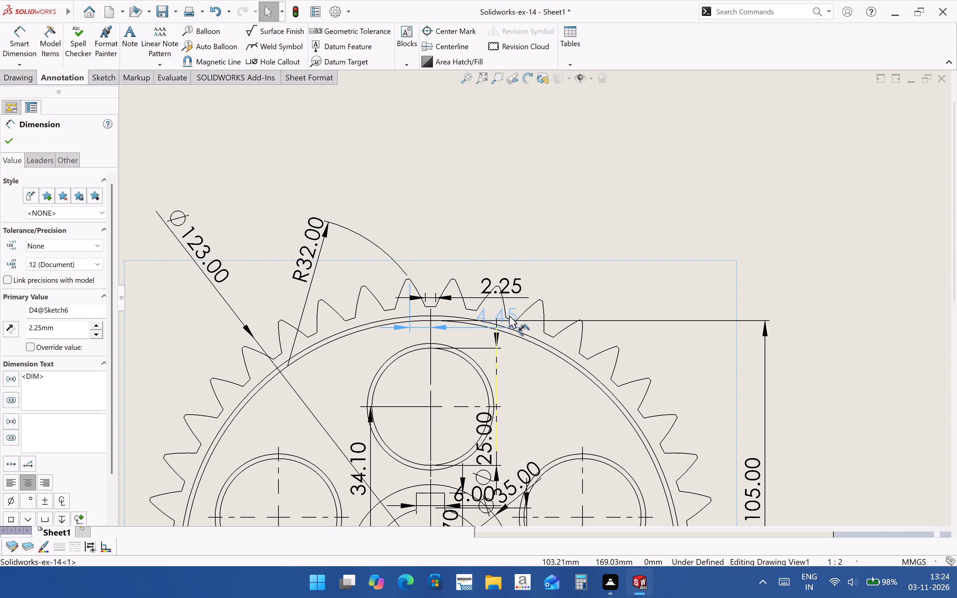
{"action": "left_click_drag", "start_coordinate": [509, 316], "coordinate": [379, 186]}
{"action": "key", "text": "Delete"}
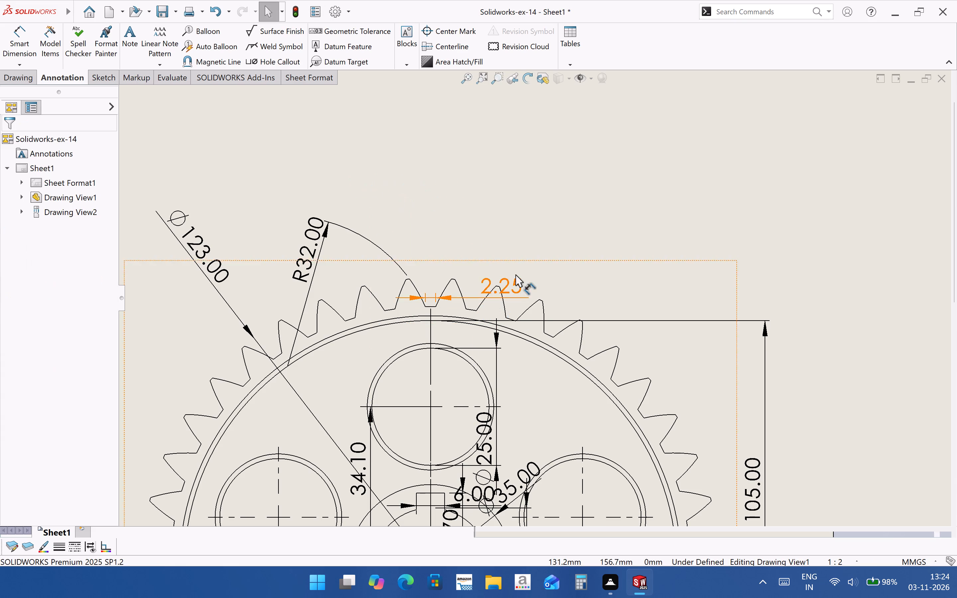
Move the 2.25 tooth gap dimension clear above the gear's top teeth.
{"action": "scroll", "coordinate": [515, 274], "scroll_direction": "up", "scroll_amount": 2}
{"action": "left_click_drag", "start_coordinate": [522, 285], "coordinate": [521, 257]}
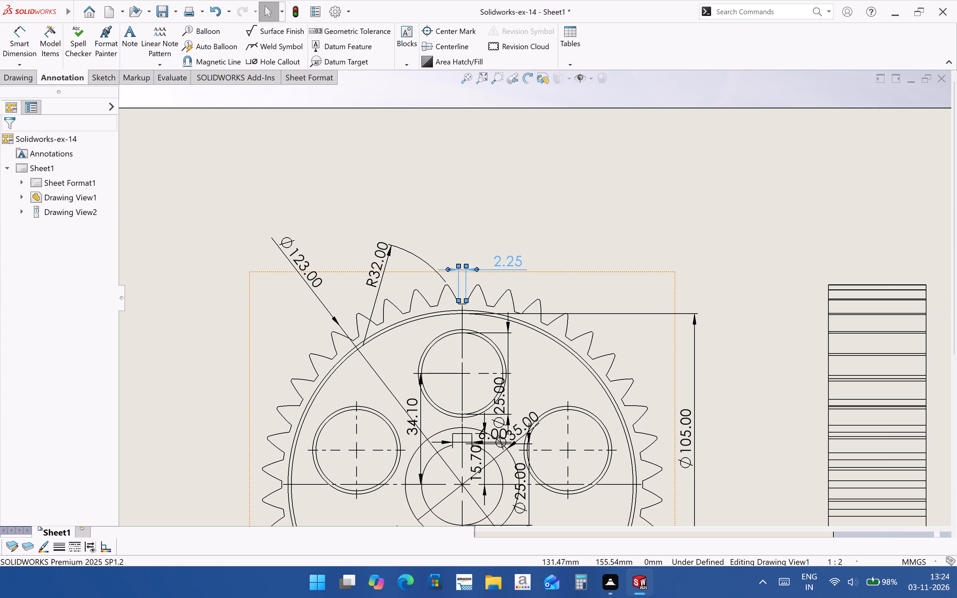
{"action": "left_click", "coordinate": [562, 215]}
Move the 34.10 hole offset dimension and the bore's Ø25.00 dimension outside the gear's left side.
{"action": "scroll", "coordinate": [425, 261], "scroll_direction": "up", "scroll_amount": 3}
{"action": "scroll", "coordinate": [507, 356], "scroll_direction": "down", "scroll_amount": 3}
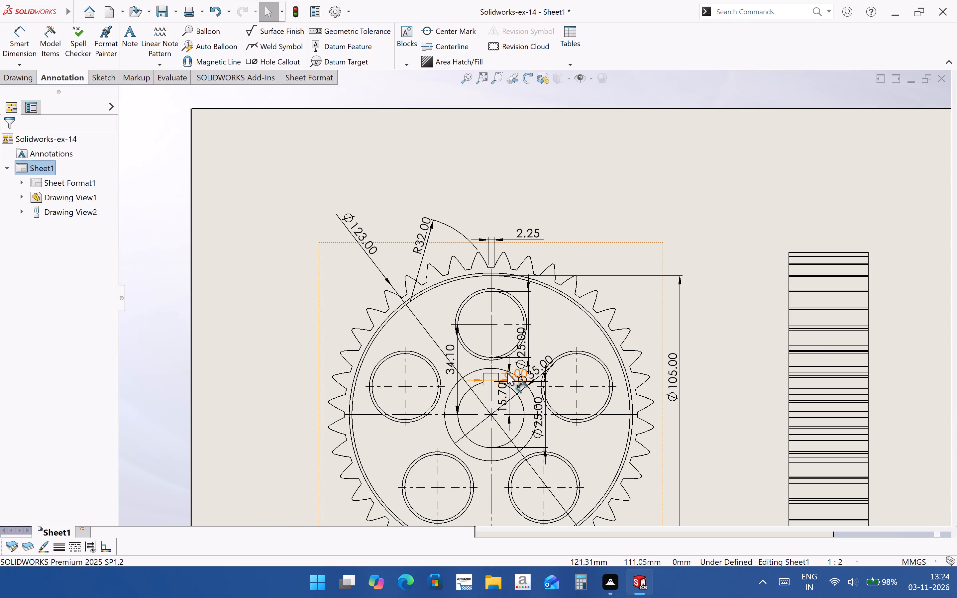
{"action": "scroll", "coordinate": [530, 405], "scroll_direction": "down", "scroll_amount": 1}
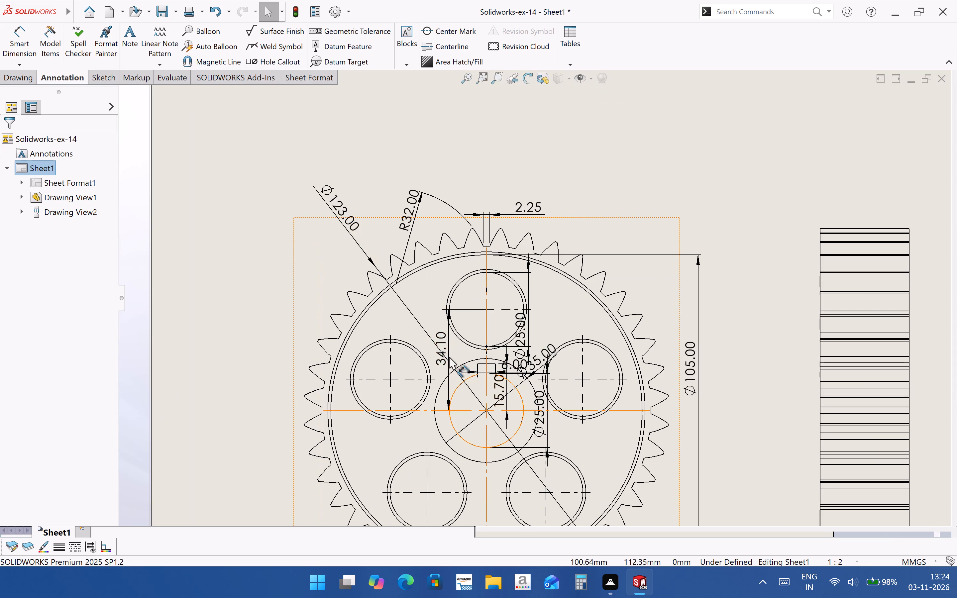
{"action": "left_click_drag", "start_coordinate": [442, 360], "coordinate": [256, 367]}
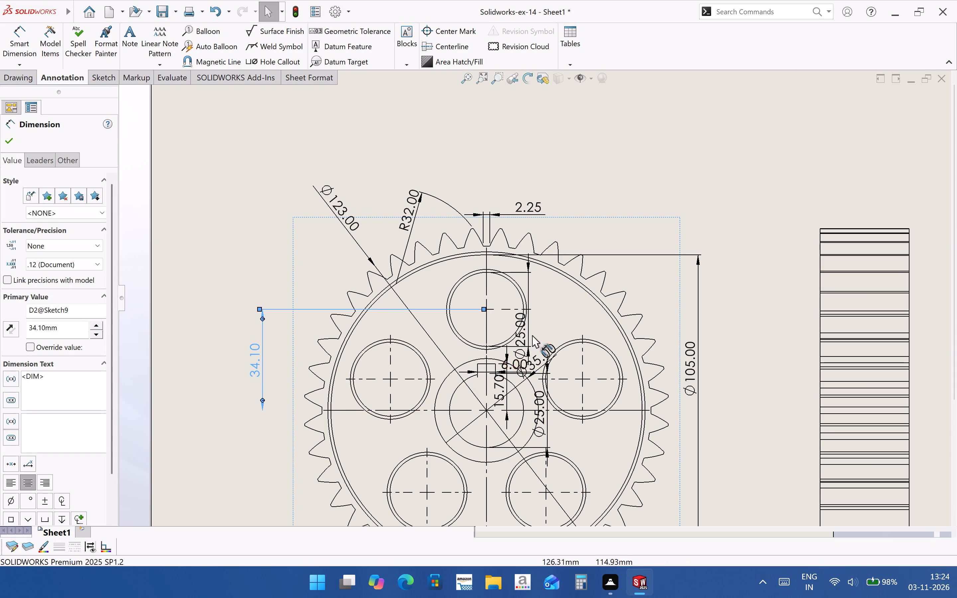
{"action": "scroll", "coordinate": [539, 288], "scroll_direction": "down", "scroll_amount": 3}
{"action": "scroll", "coordinate": [532, 337], "scroll_direction": "up", "scroll_amount": 5}
{"action": "scroll", "coordinate": [509, 375], "scroll_direction": "up", "scroll_amount": 3}
{"action": "scroll", "coordinate": [578, 405], "scroll_direction": "down", "scroll_amount": 4}
{"action": "scroll", "coordinate": [548, 269], "scroll_direction": "down", "scroll_amount": 4}
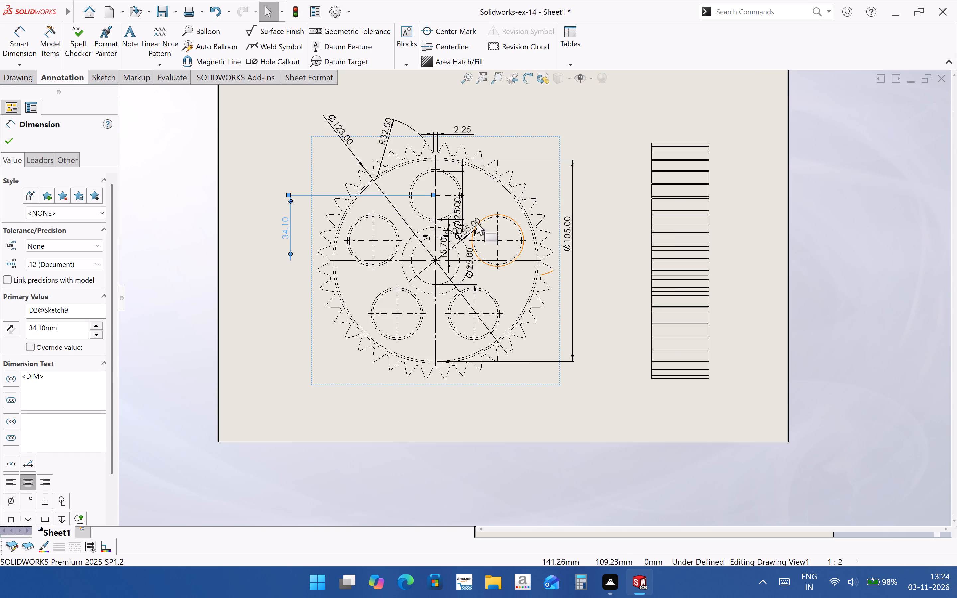
{"action": "scroll", "coordinate": [471, 215], "scroll_direction": "down", "scroll_amount": 3}
{"action": "left_click_drag", "start_coordinate": [480, 305], "coordinate": [263, 305]}
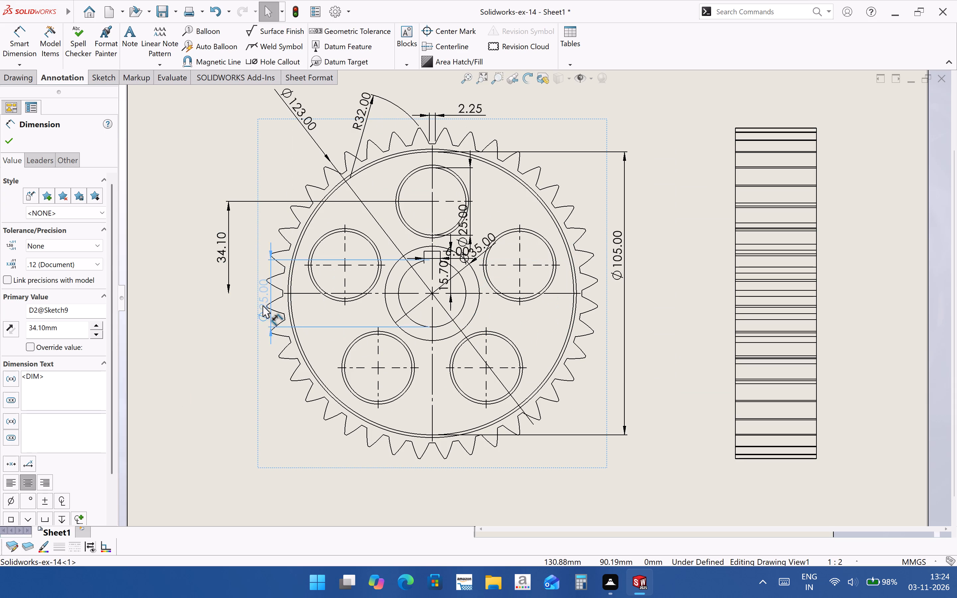
{"action": "left_click_drag", "start_coordinate": [263, 305], "coordinate": [246, 302]}
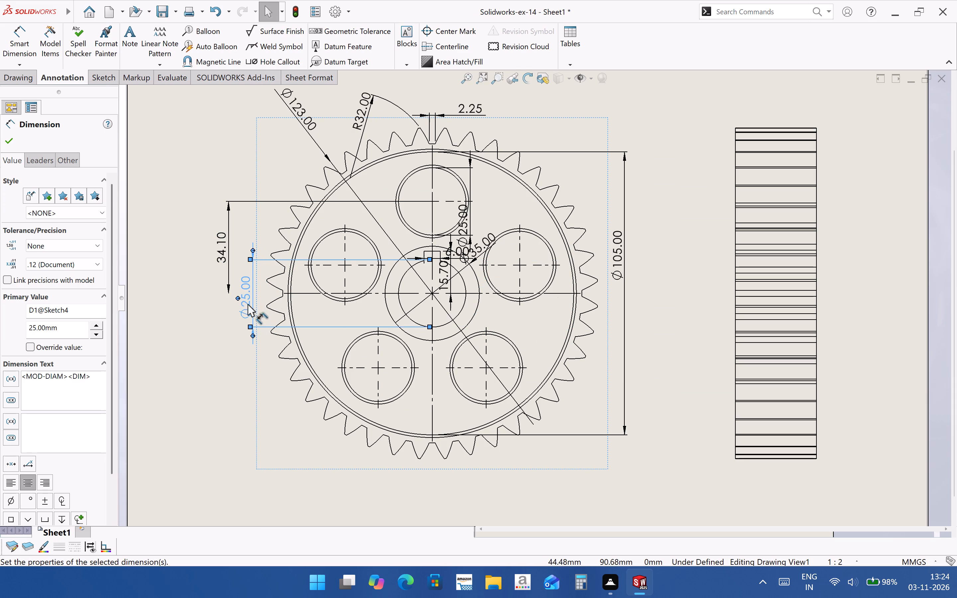
{"action": "left_click", "coordinate": [217, 427]}
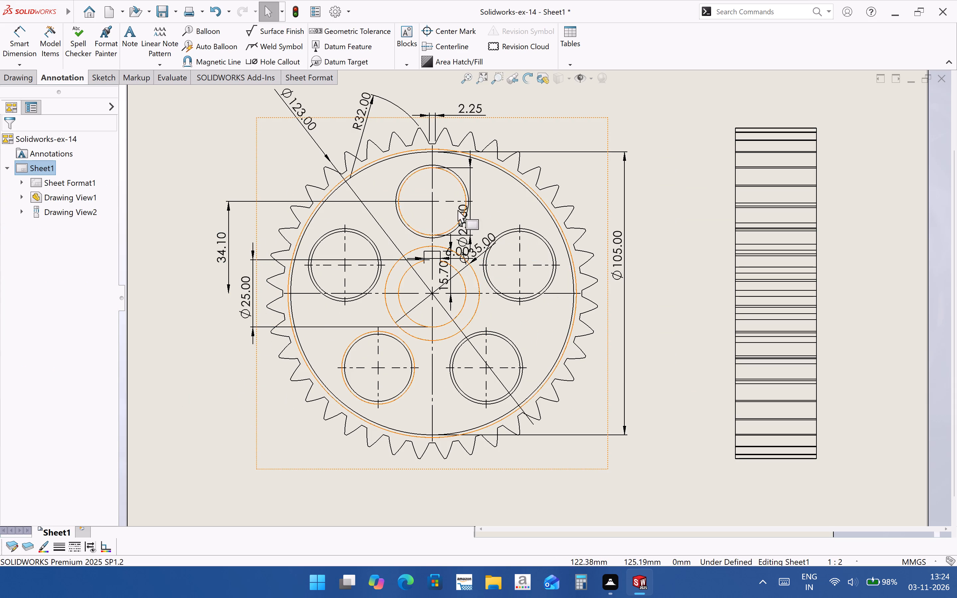
Move the hub's Ø35.00 dimension outside the teeth at the gear's lower right.
{"action": "scroll", "coordinate": [458, 209], "scroll_direction": "down", "scroll_amount": 3}
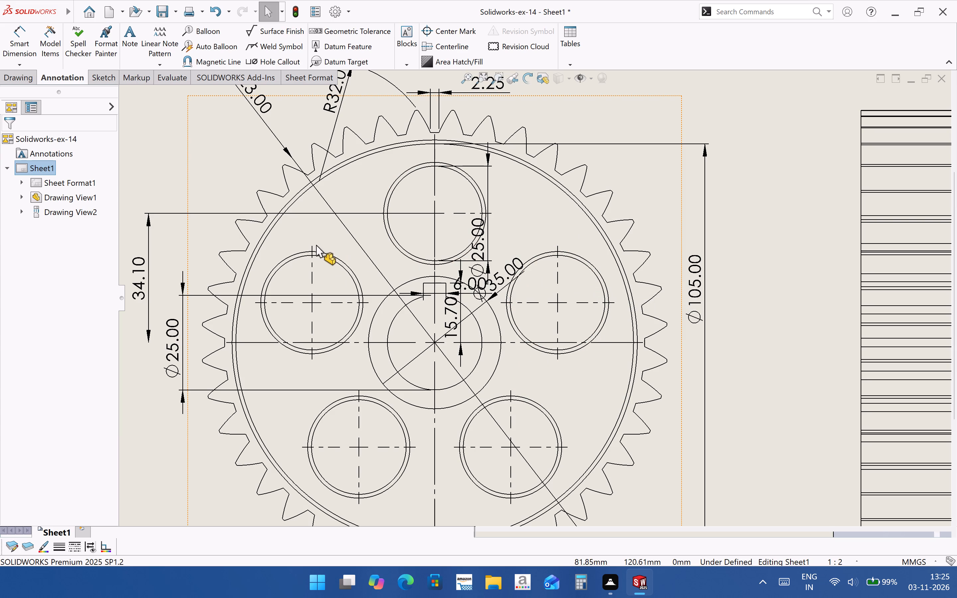
{"action": "left_click_drag", "start_coordinate": [501, 280], "coordinate": [614, 418]}
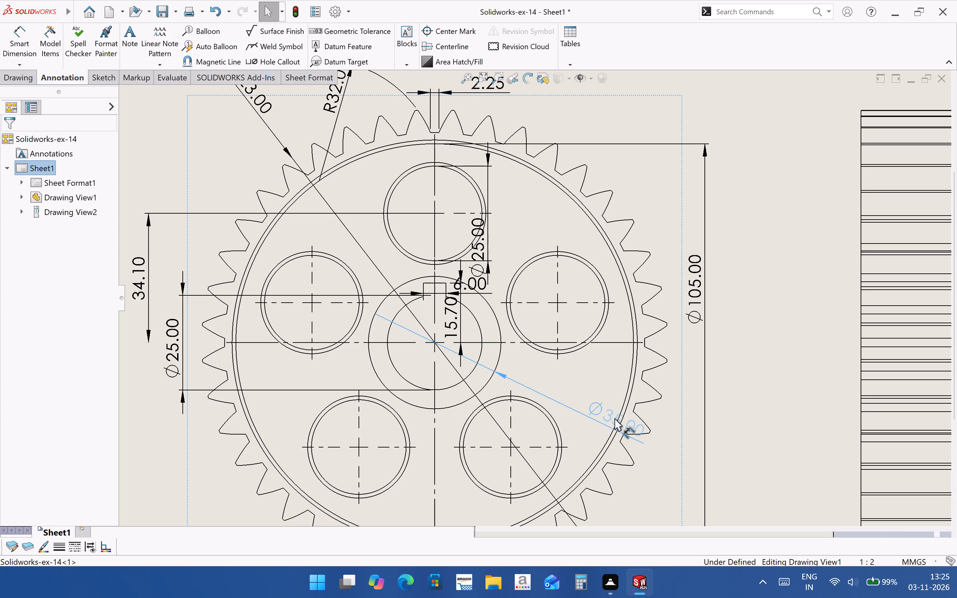
{"action": "left_click_drag", "start_coordinate": [614, 418], "coordinate": [692, 417]}
{"action": "left_click", "coordinate": [779, 491]}
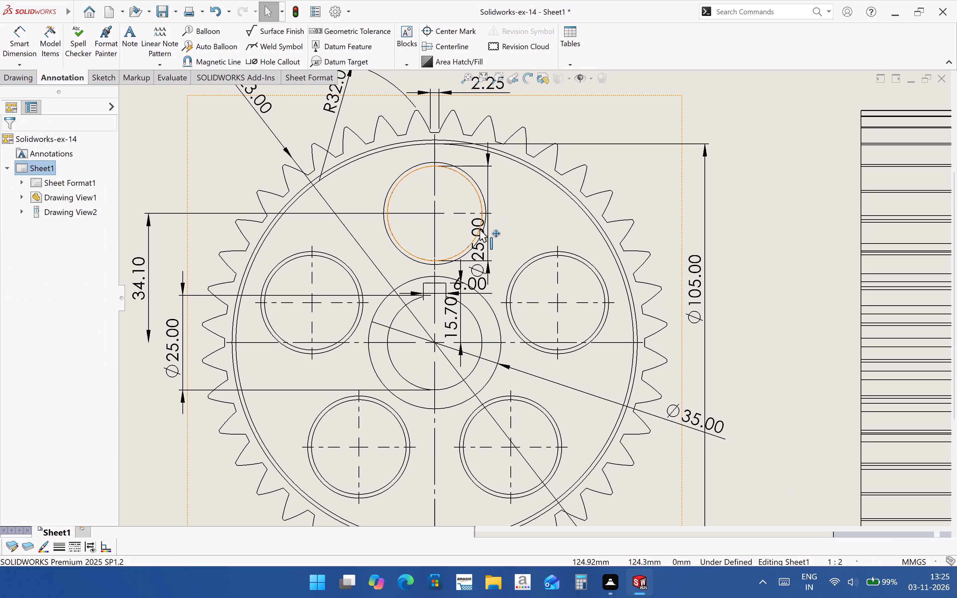
Space out the face view's dimensions: top hole's Ø25.00 beside the hole, keyway's 15.70 left of the bore's centre, 6.00 above the hub.
{"action": "left_click_drag", "start_coordinate": [479, 254], "coordinate": [646, 185]}
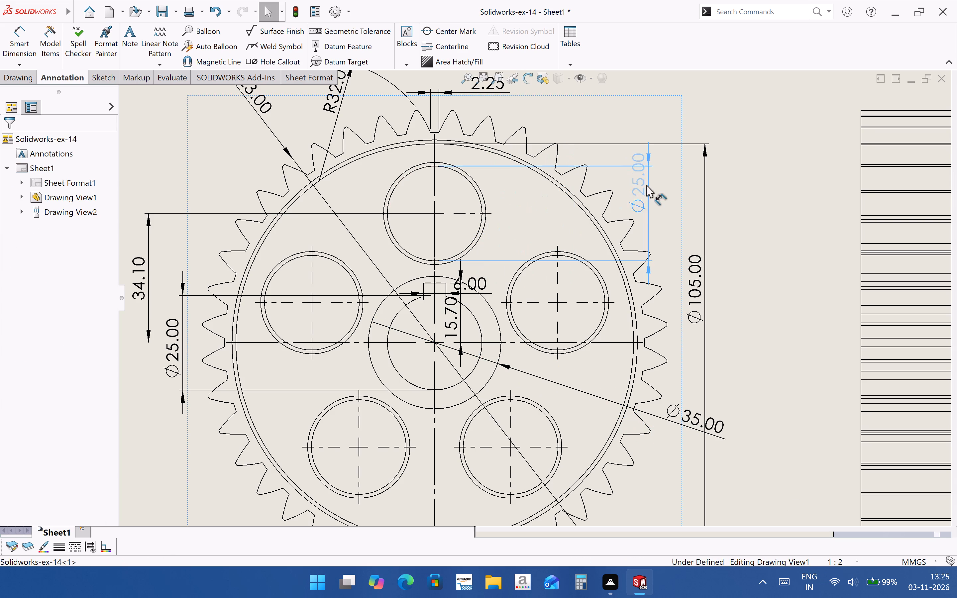
{"action": "left_click_drag", "start_coordinate": [646, 185], "coordinate": [514, 221]}
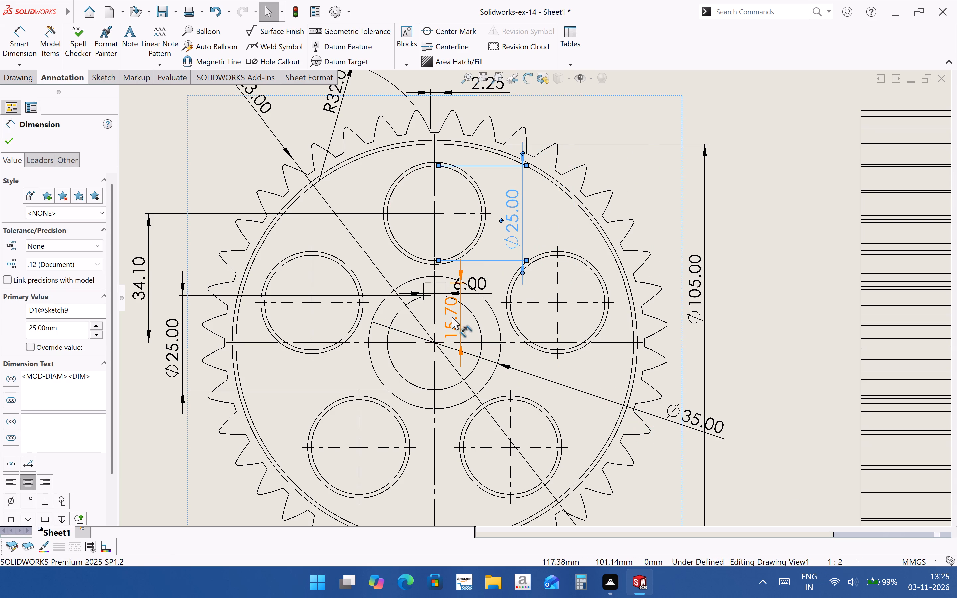
{"action": "left_click_drag", "start_coordinate": [452, 317], "coordinate": [387, 331]}
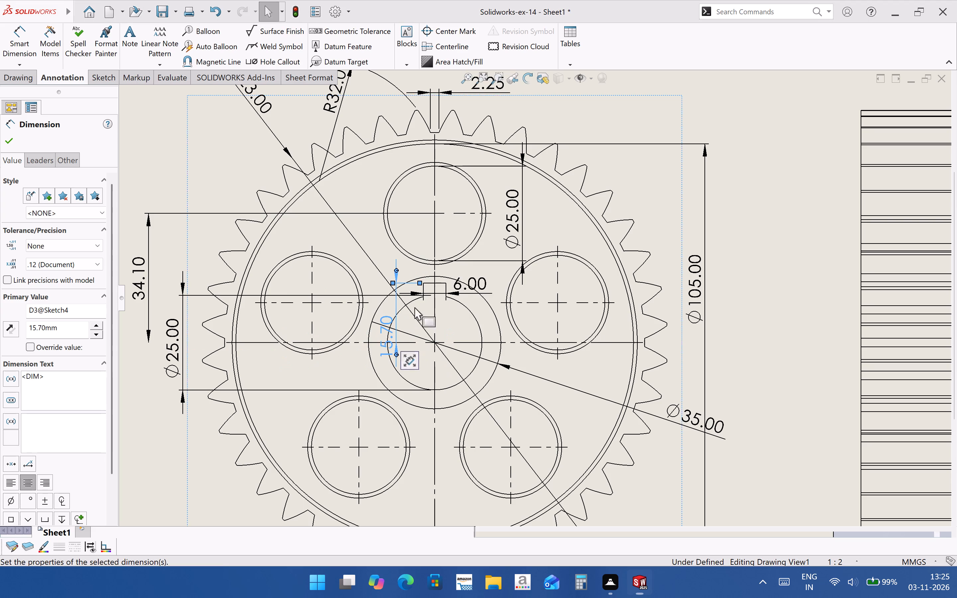
{"action": "left_click_drag", "start_coordinate": [470, 280], "coordinate": [484, 258]}
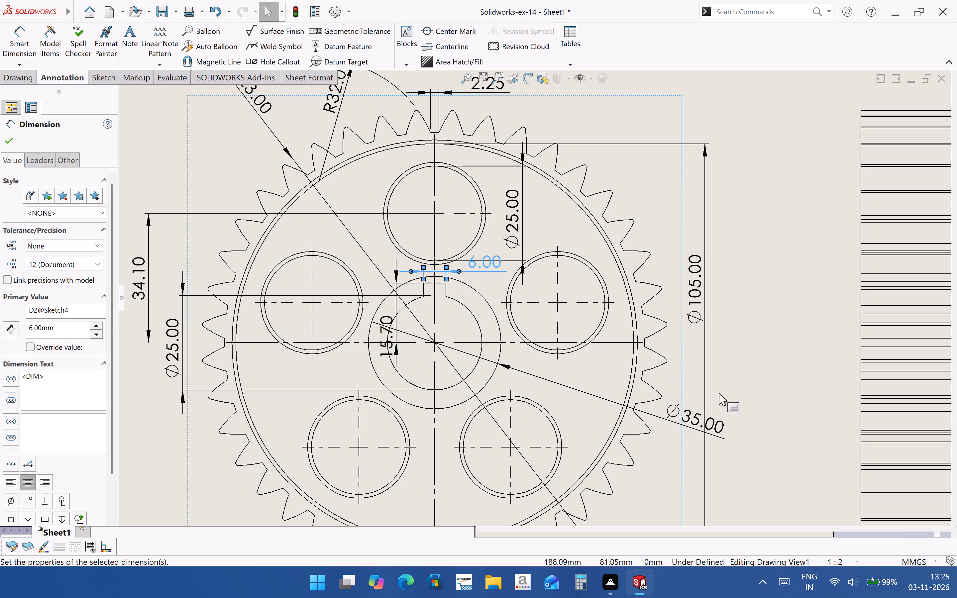
{"action": "left_click", "coordinate": [722, 394]}
Try the keyway's 15.70 dimension on the other side of the bore's centre, and delete it.
{"action": "scroll", "coordinate": [387, 210], "scroll_direction": "up", "scroll_amount": 3}
{"action": "left_click_drag", "start_coordinate": [453, 324], "coordinate": [496, 338]}
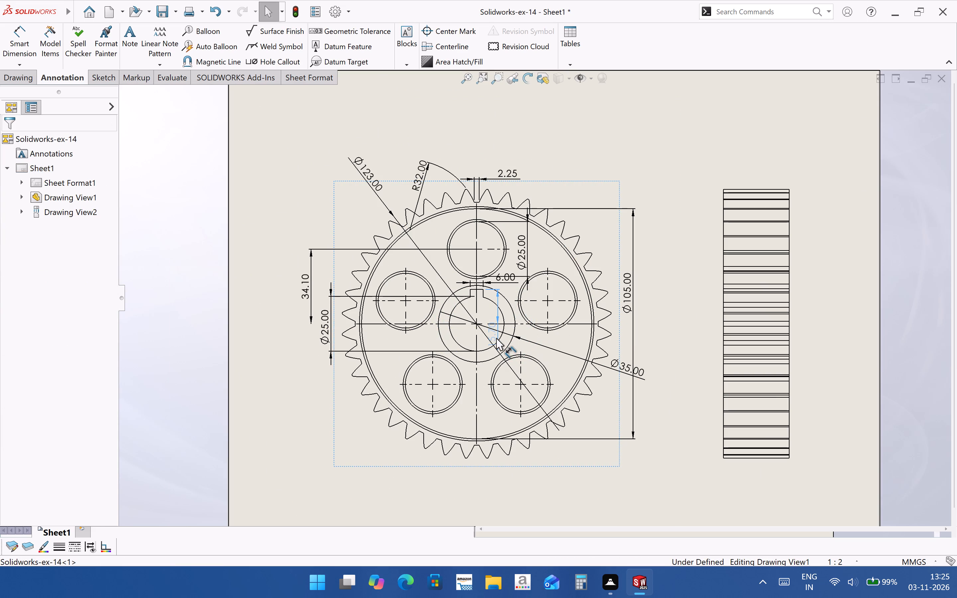
{"action": "left_click_drag", "start_coordinate": [496, 338], "coordinate": [497, 336]}
{"action": "key", "text": "Delete"}
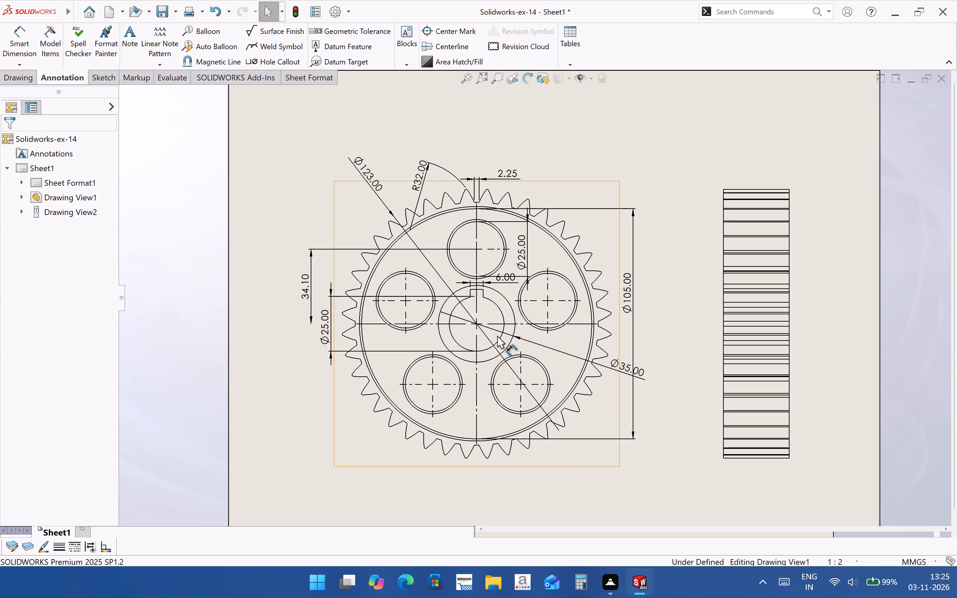
Open the gear part from its face view in the drawing.
{"action": "scroll", "coordinate": [500, 333], "scroll_direction": "down", "scroll_amount": 2}
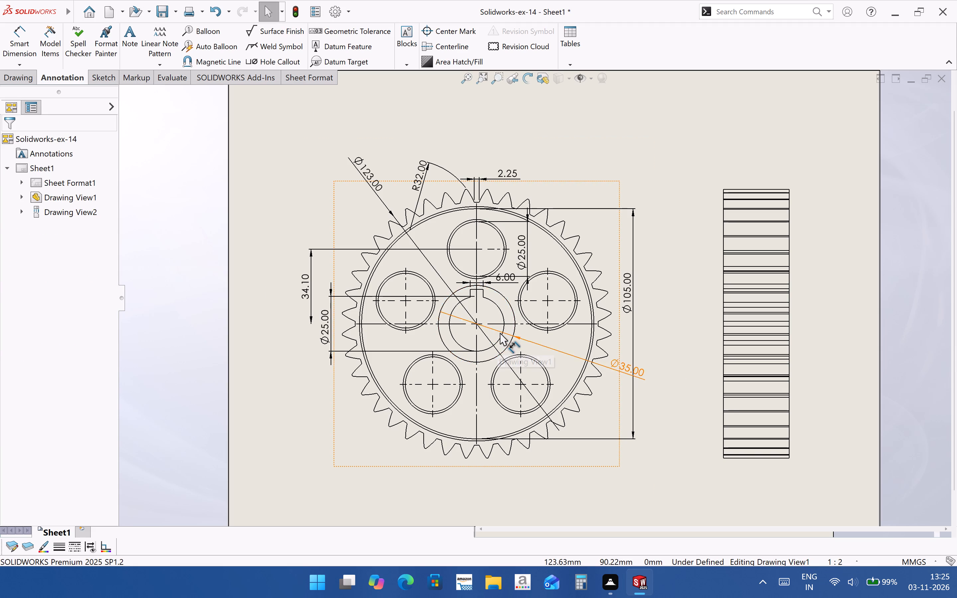
{"action": "scroll", "coordinate": [500, 333], "scroll_direction": "down", "scroll_amount": 1}
{"action": "scroll", "coordinate": [502, 331], "scroll_direction": "up", "scroll_amount": 3}
{"action": "scroll", "coordinate": [555, 289], "scroll_direction": "down", "scroll_amount": 3}
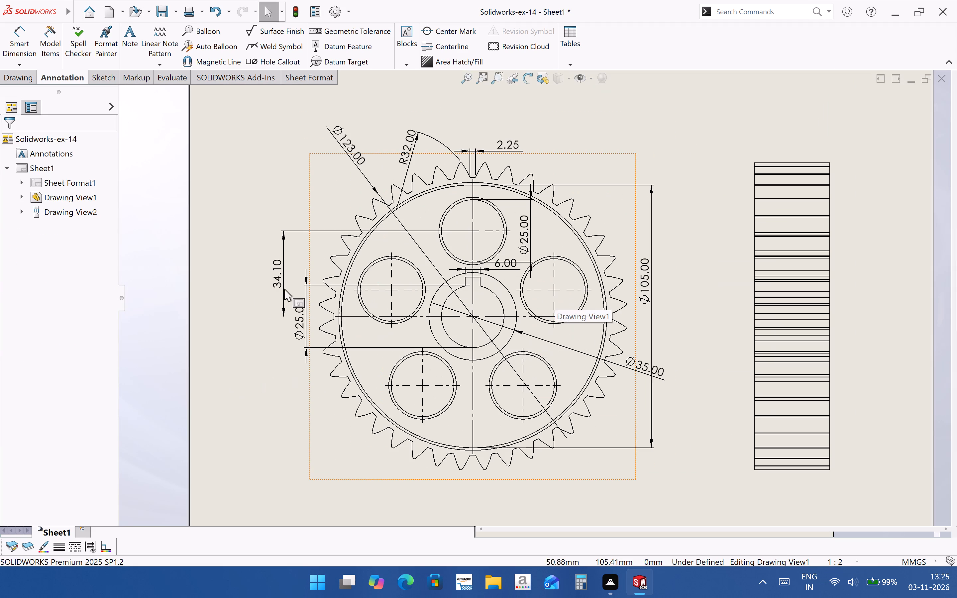
{"action": "left_click", "coordinate": [704, 500]}
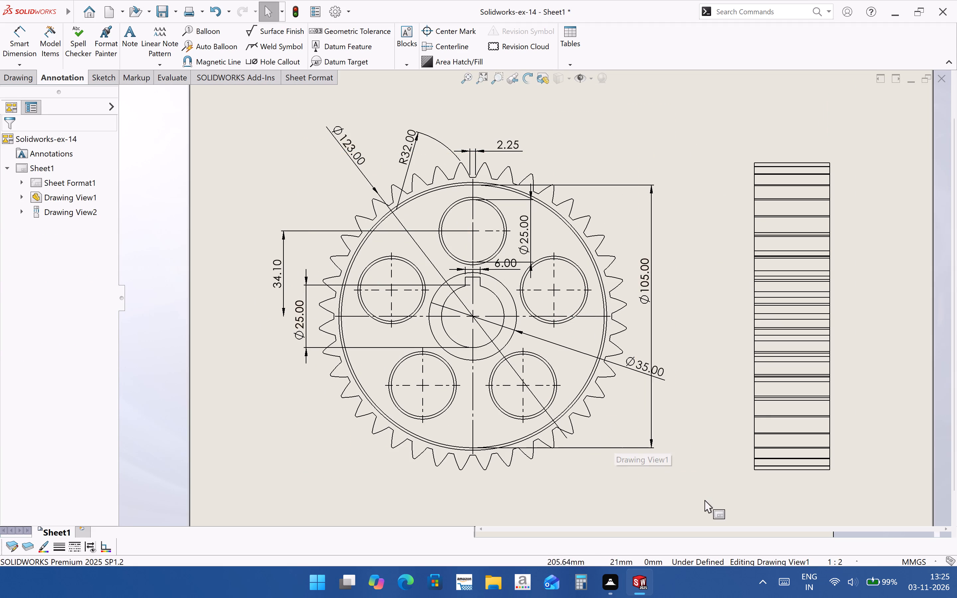
{"action": "left_click", "coordinate": [620, 464]}
{"action": "left_click", "coordinate": [653, 445]}
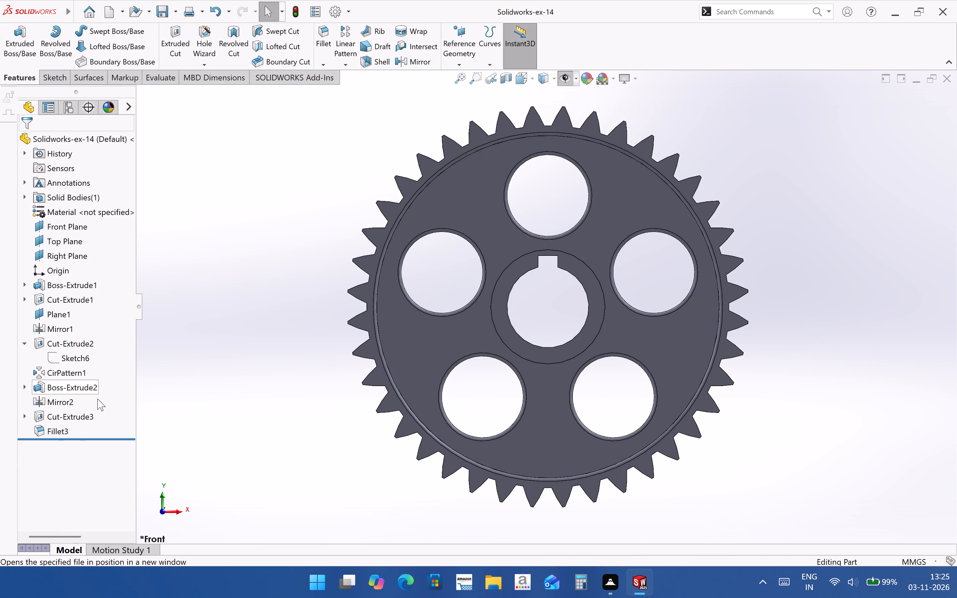
In the sketch of Cut-Extrude3, set the top hole's offset from the gear centre to 34 mm and exit the sketch.
{"action": "left_click", "coordinate": [72, 418]}
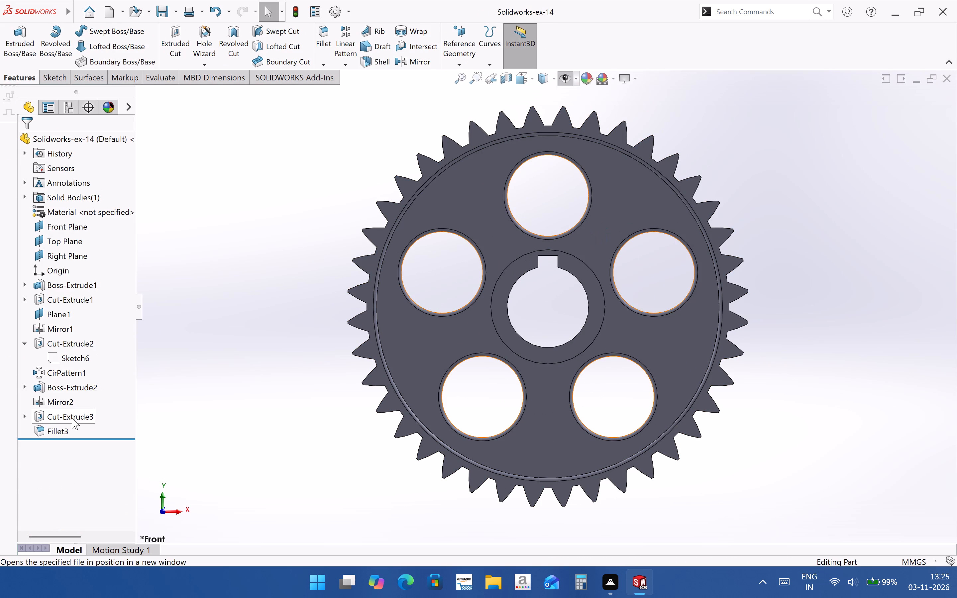
{"action": "left_click", "coordinate": [92, 391]}
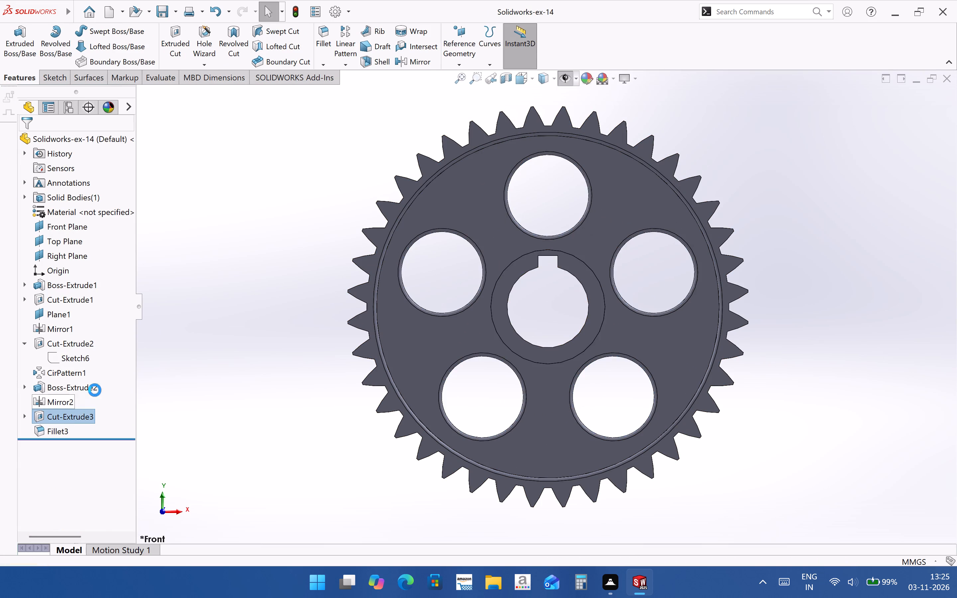
{"action": "scroll", "coordinate": [539, 271], "scroll_direction": "down", "scroll_amount": 4}
{"action": "scroll", "coordinate": [537, 323], "scroll_direction": "down", "scroll_amount": 2}
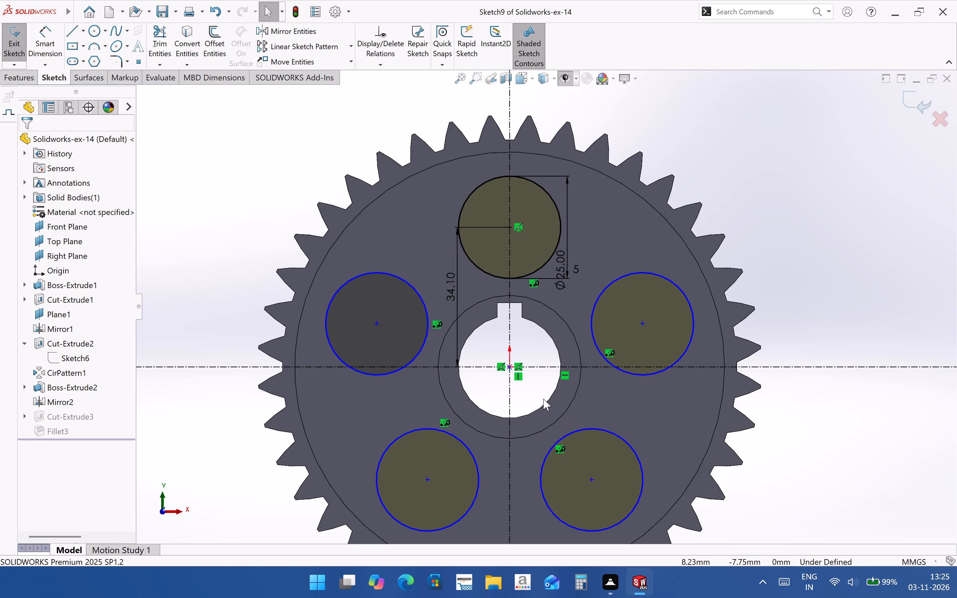
{"action": "double_click", "coordinate": [458, 286]}
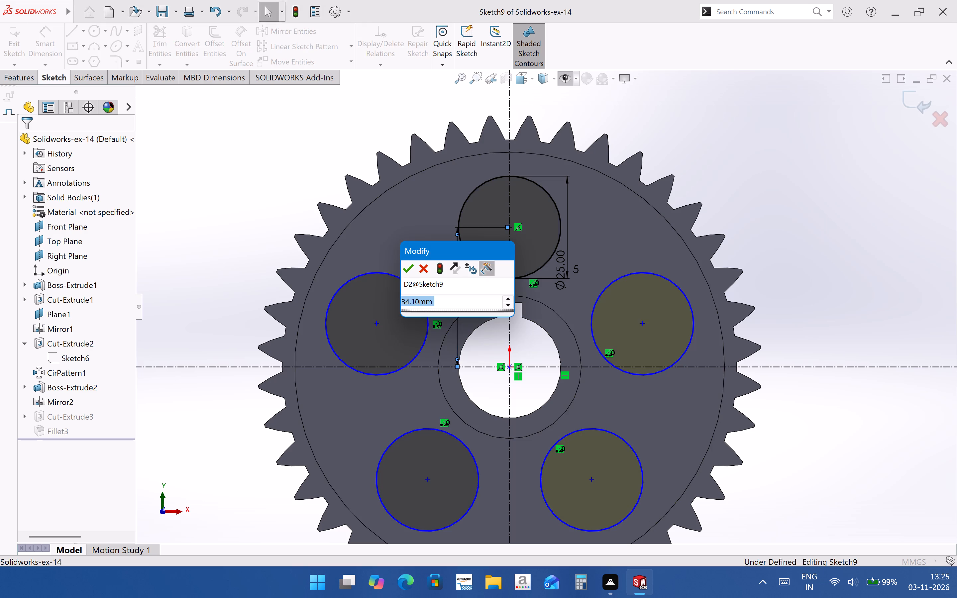
{"action": "key", "text": "3"}
{"action": "key", "text": "4"}
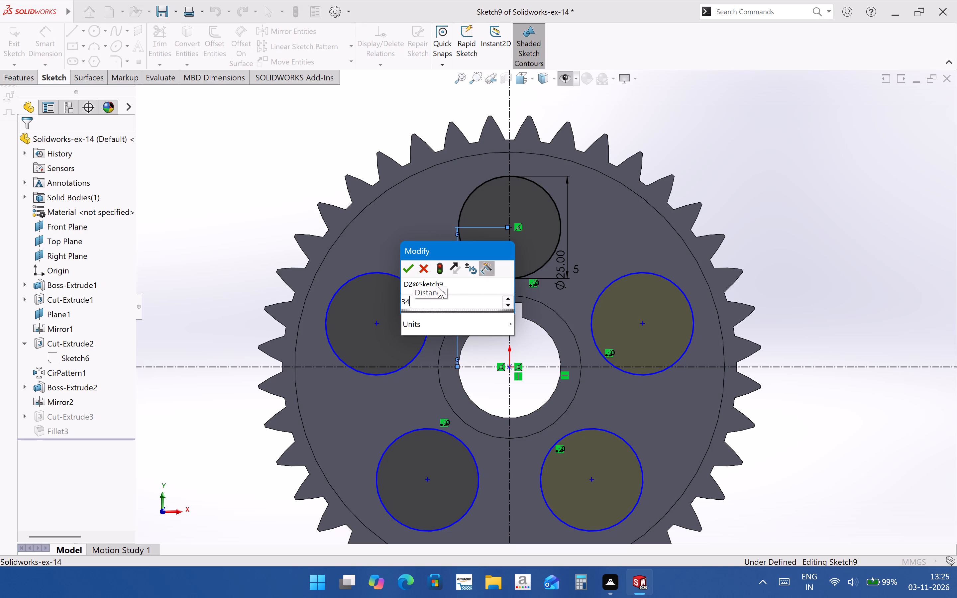
{"action": "key", "text": "Return"}
{"action": "left_click", "coordinate": [782, 361]}
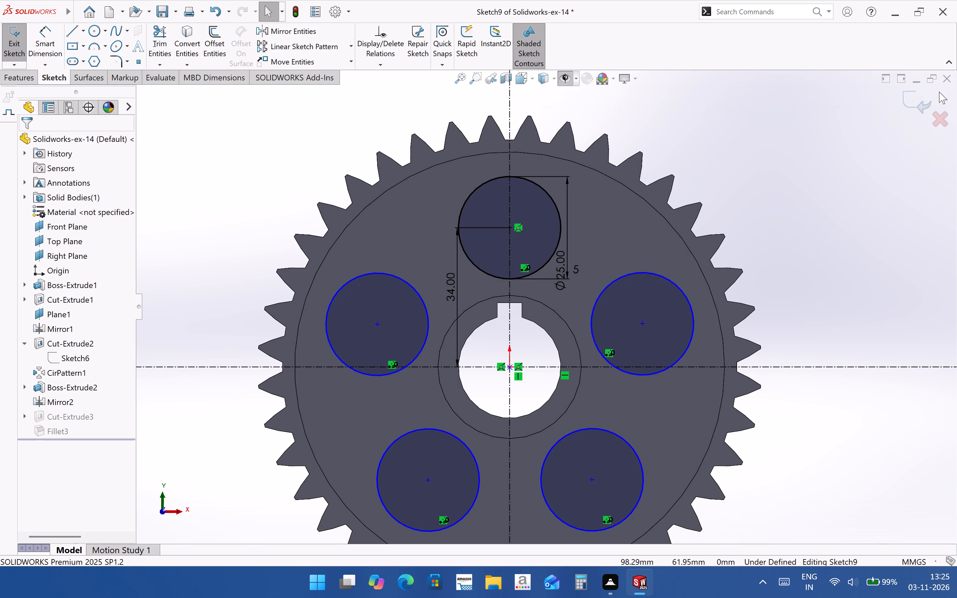
{"action": "left_click", "coordinate": [913, 100]}
{"action": "left_click", "coordinate": [876, 478]}
{"action": "scroll", "coordinate": [624, 350], "scroll_direction": "up", "scroll_amount": 1}
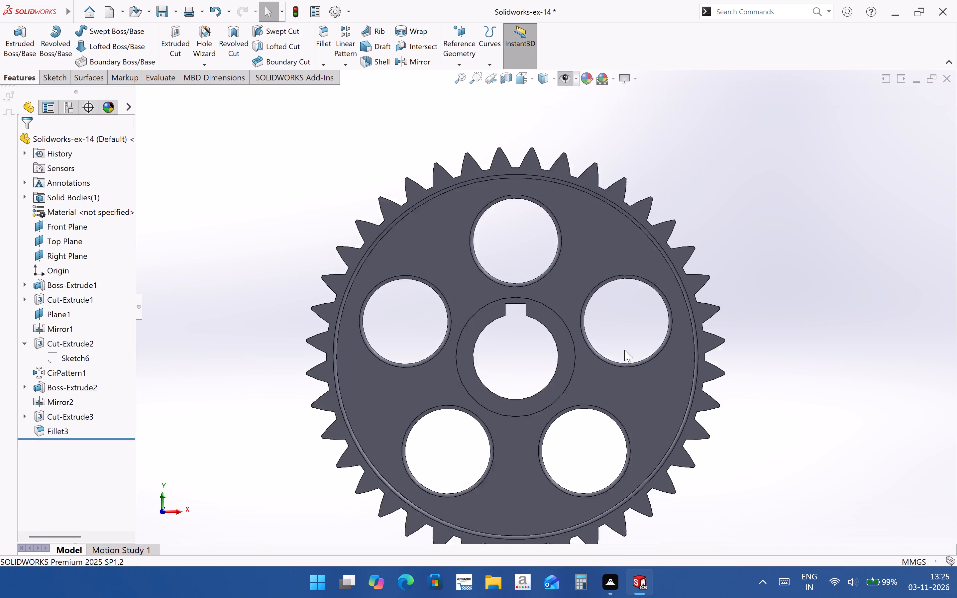
{"action": "scroll", "coordinate": [624, 350], "scroll_direction": "up", "scroll_amount": 2}
Return to the gear drawing and dismiss the update progress window.
{"action": "key", "text": "ctrl+Tab"}
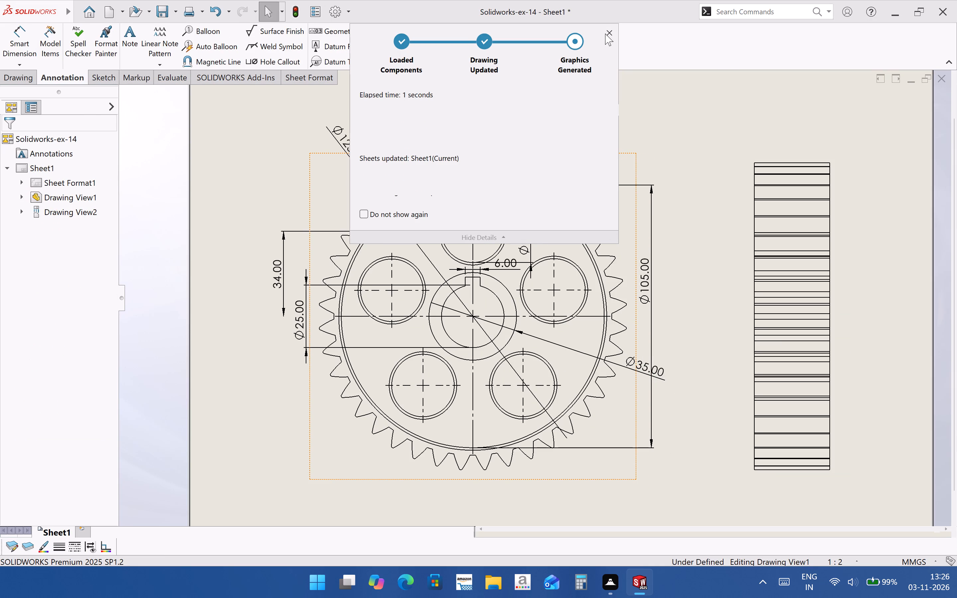
{"action": "left_click", "coordinate": [605, 34]}
{"action": "left_click", "coordinate": [609, 35]}
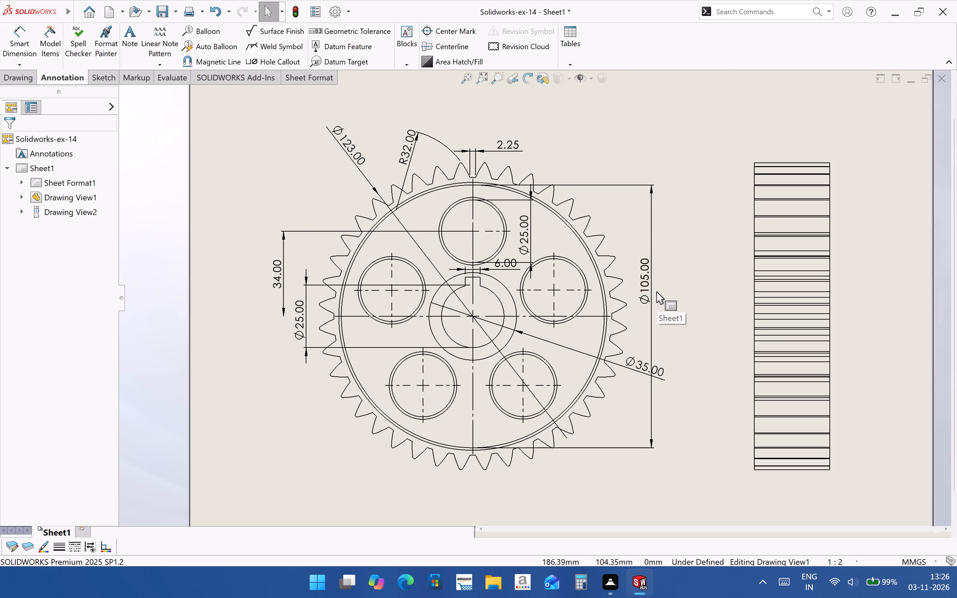
Move the hub's Ø35.00 dimension inside the gear, just outside the hub circle at its lower right.
{"action": "scroll", "coordinate": [483, 252], "scroll_direction": "down", "scroll_amount": 2}
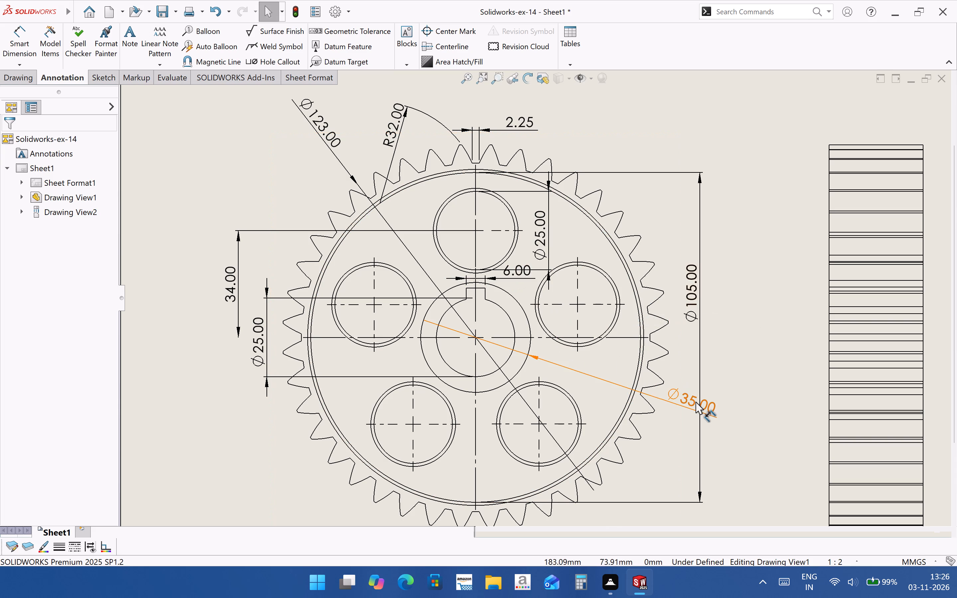
{"action": "left_click_drag", "start_coordinate": [693, 403], "coordinate": [552, 366]}
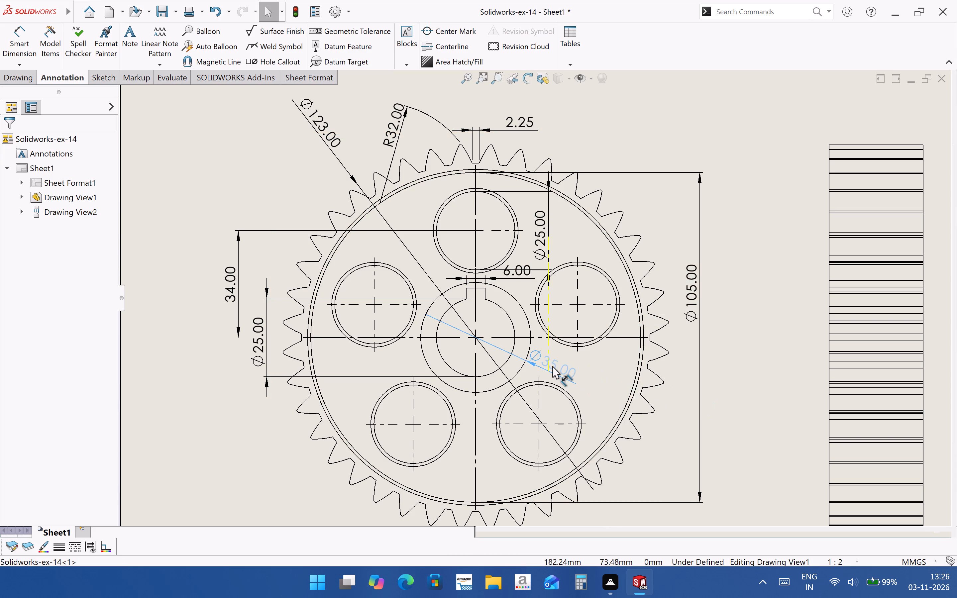
{"action": "left_click_drag", "start_coordinate": [552, 366], "coordinate": [568, 366]}
{"action": "left_click", "coordinate": [756, 480]}
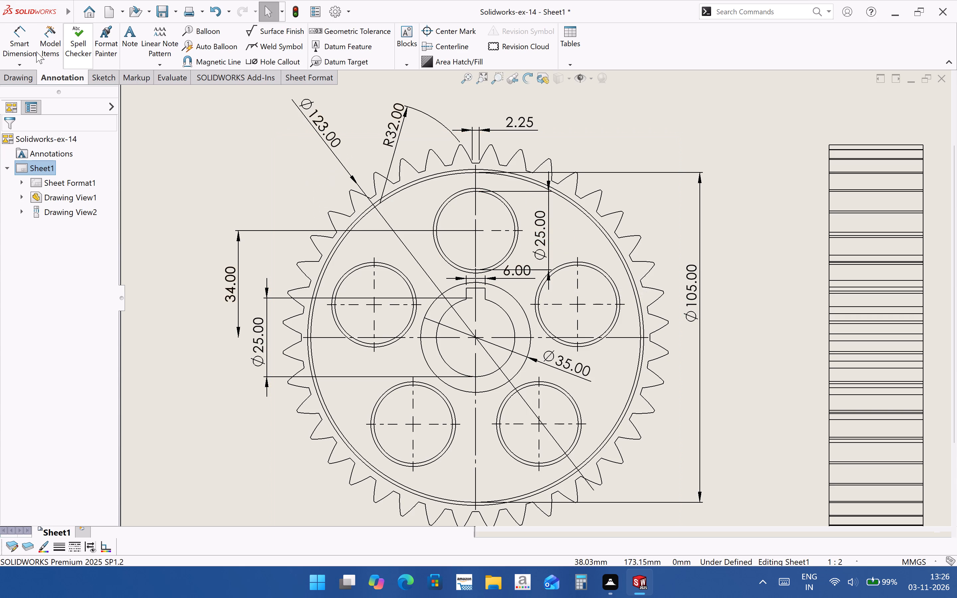
Add a Smart Dimension to the bore, displayed as a diameter and placed at the hub's lower left.
{"action": "left_click", "coordinate": [25, 43]}
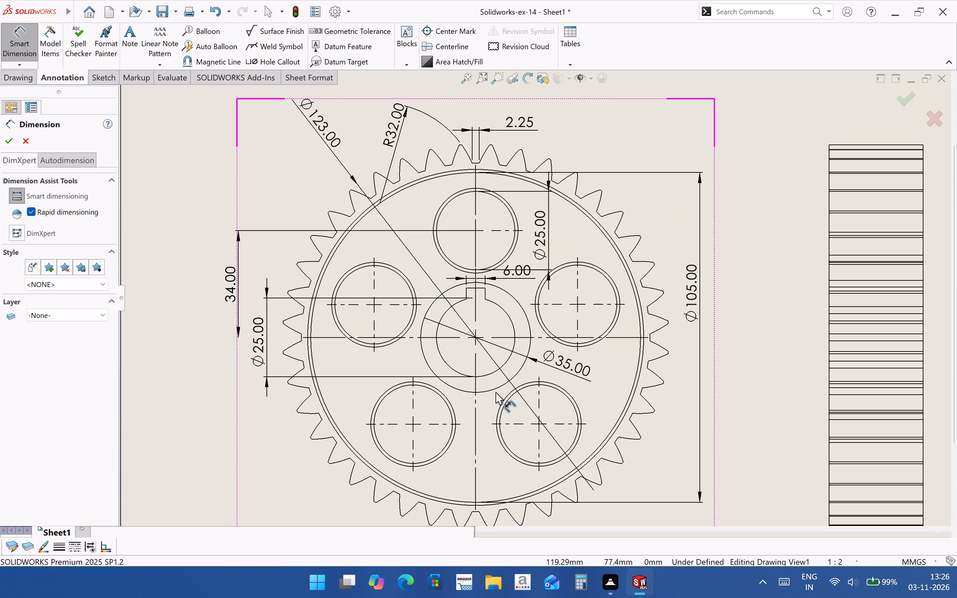
{"action": "left_click", "coordinate": [496, 389]}
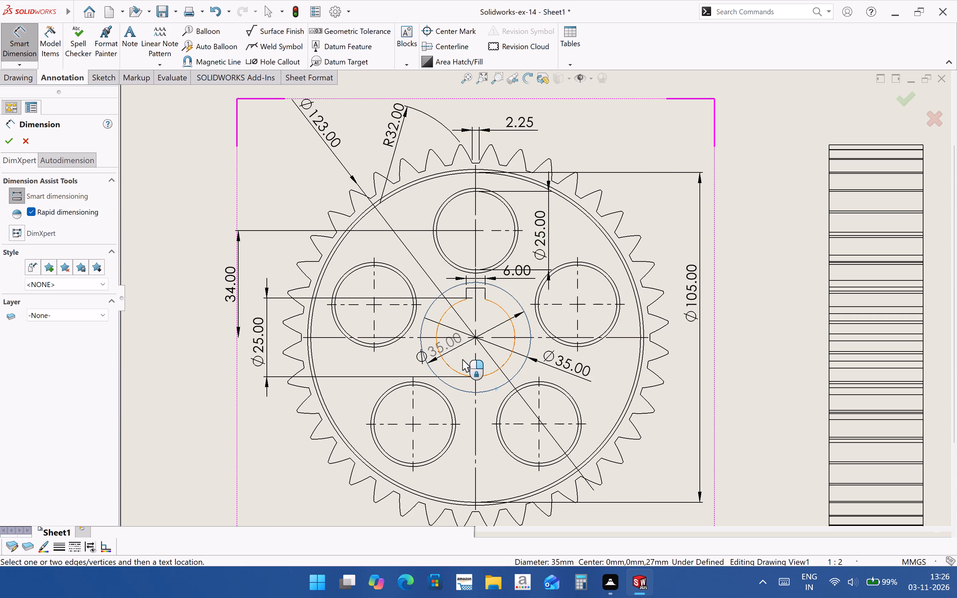
{"action": "key", "text": "Escape"}
{"action": "left_click", "coordinate": [484, 375]}
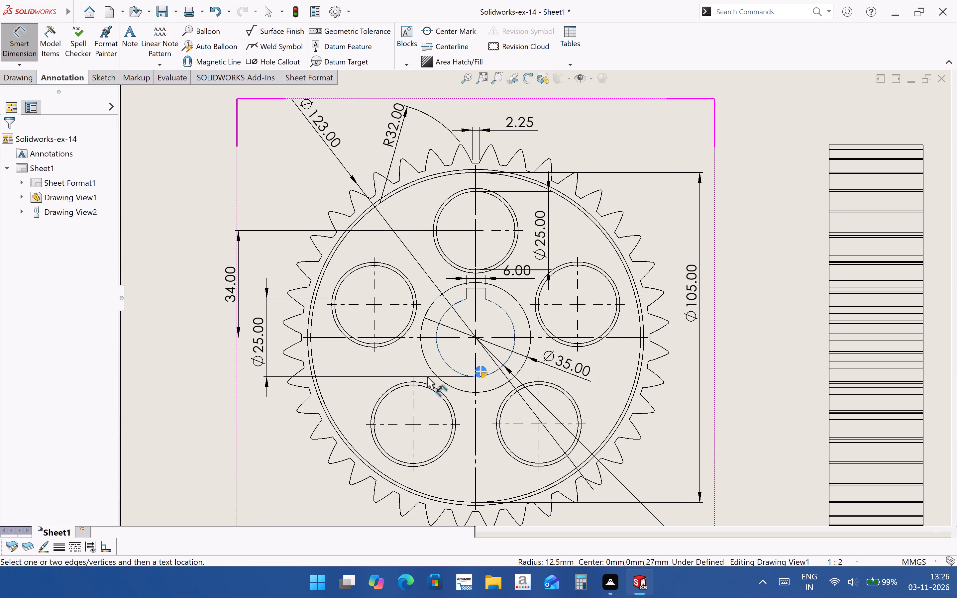
{"action": "left_click", "coordinate": [394, 371]}
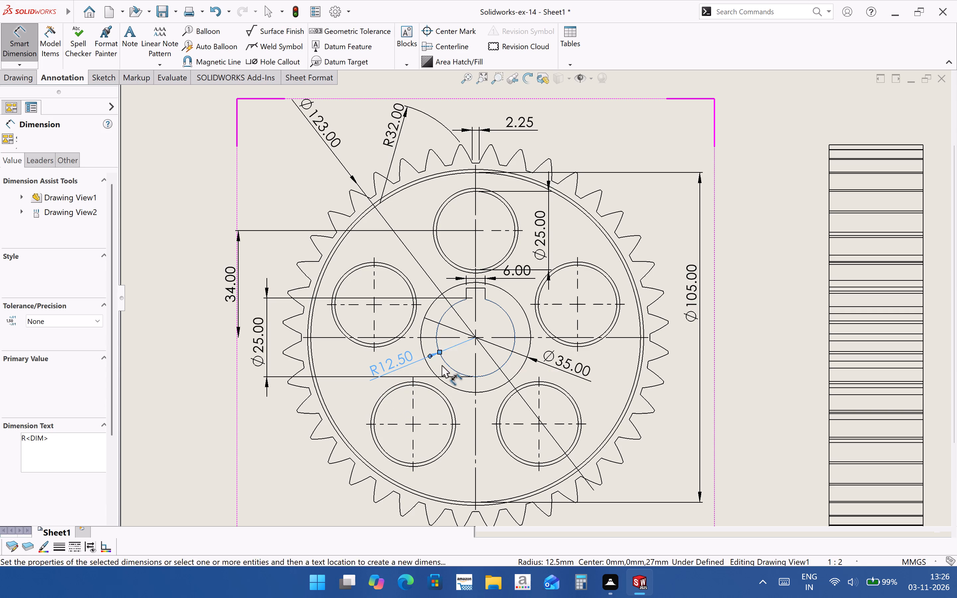
{"action": "key", "text": "Escape"}
{"action": "left_click", "coordinate": [403, 361]}
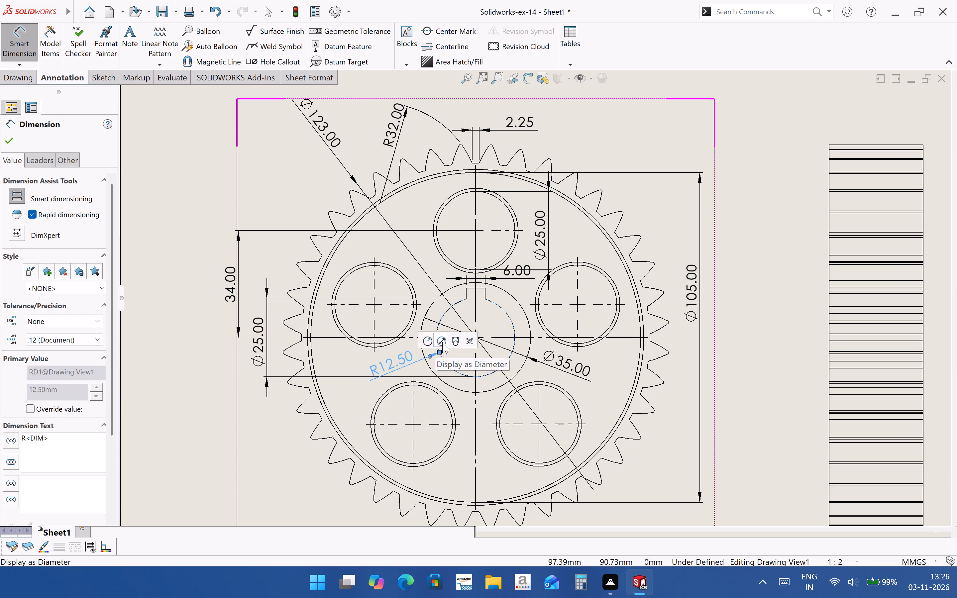
{"action": "left_click", "coordinate": [442, 342]}
{"action": "left_click", "coordinate": [685, 437]}
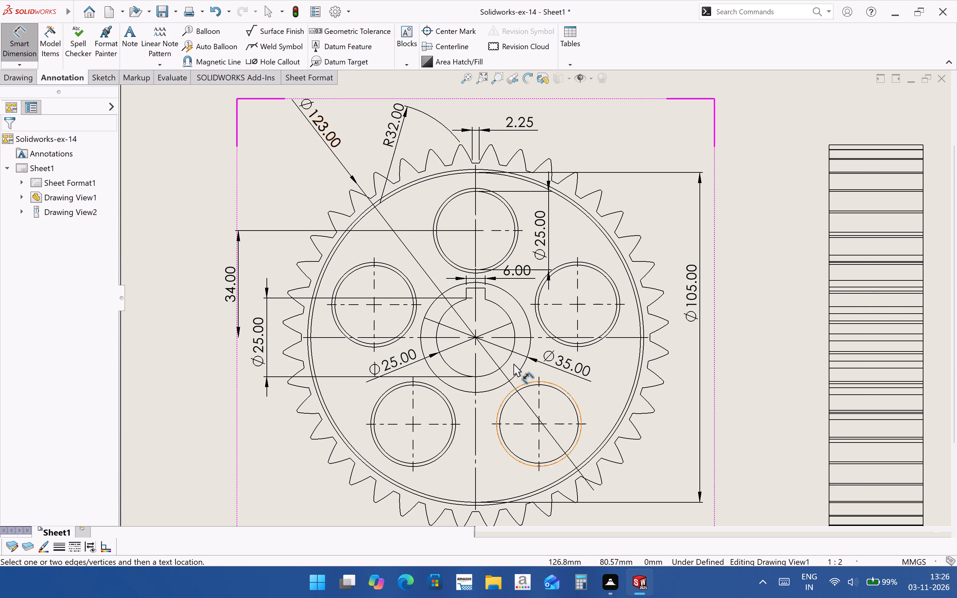
Dimension the height of the keyway's top edge above the gear's horizontal centreline, placed on the right side of the bore.
{"action": "scroll", "coordinate": [493, 298], "scroll_direction": "down", "scroll_amount": 2}
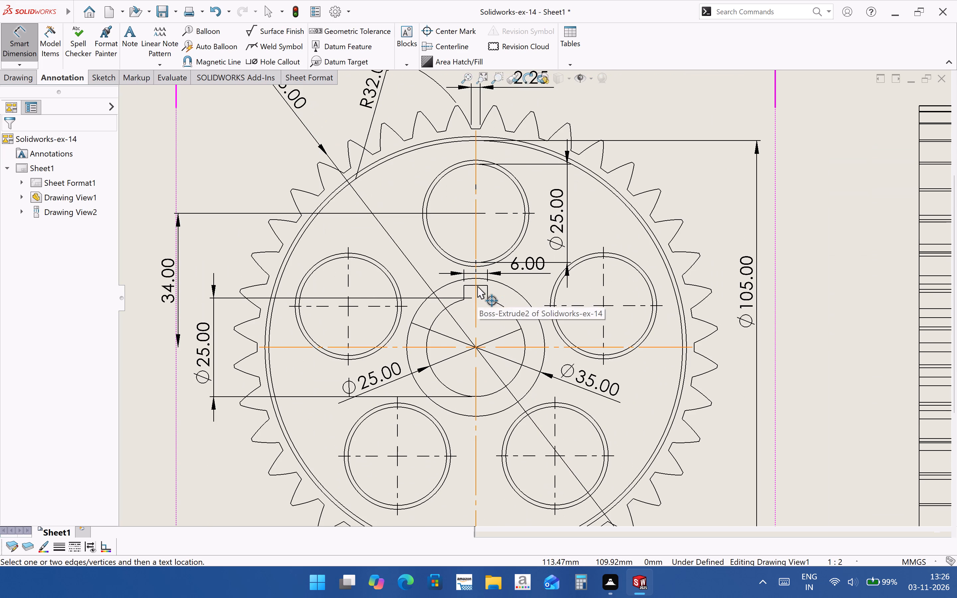
{"action": "left_click", "coordinate": [480, 284]}
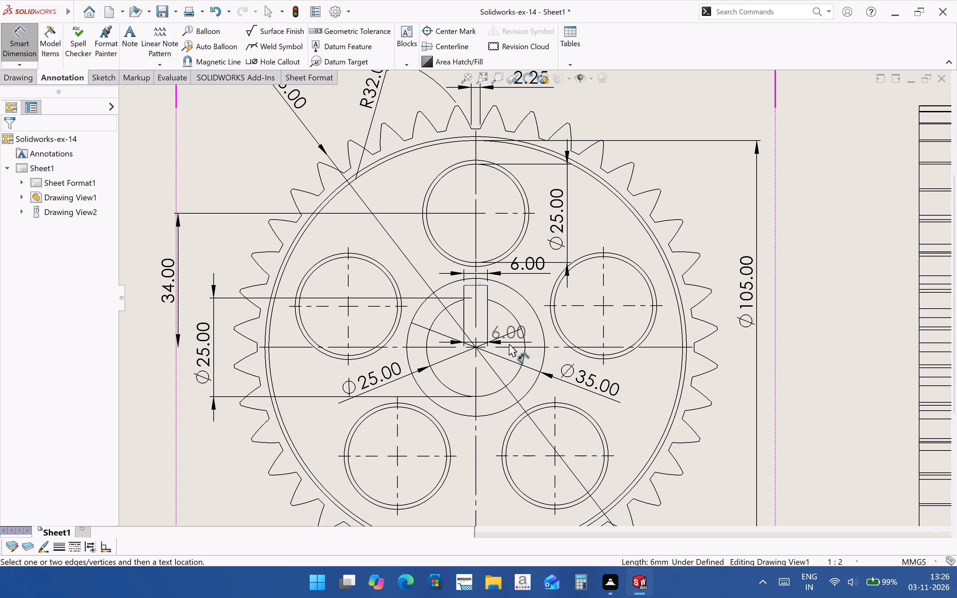
{"action": "left_click", "coordinate": [510, 349]}
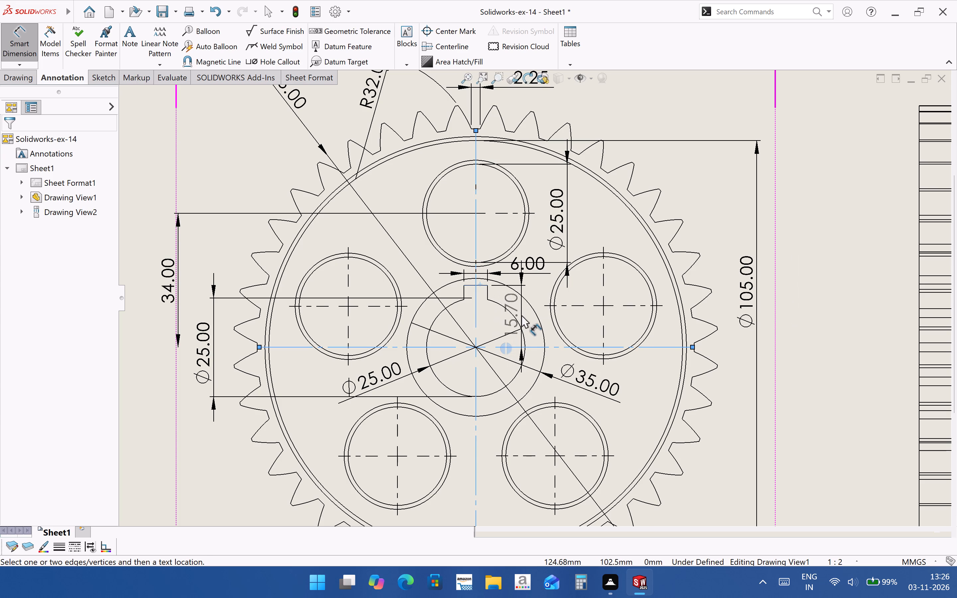
{"action": "left_click", "coordinate": [521, 315]}
{"action": "left_click", "coordinate": [817, 423]}
Reposition the keyway height dimension between the bore and the hub circle, near the hub's right edge.
{"action": "scroll", "coordinate": [516, 313], "scroll_direction": "up", "scroll_amount": 2}
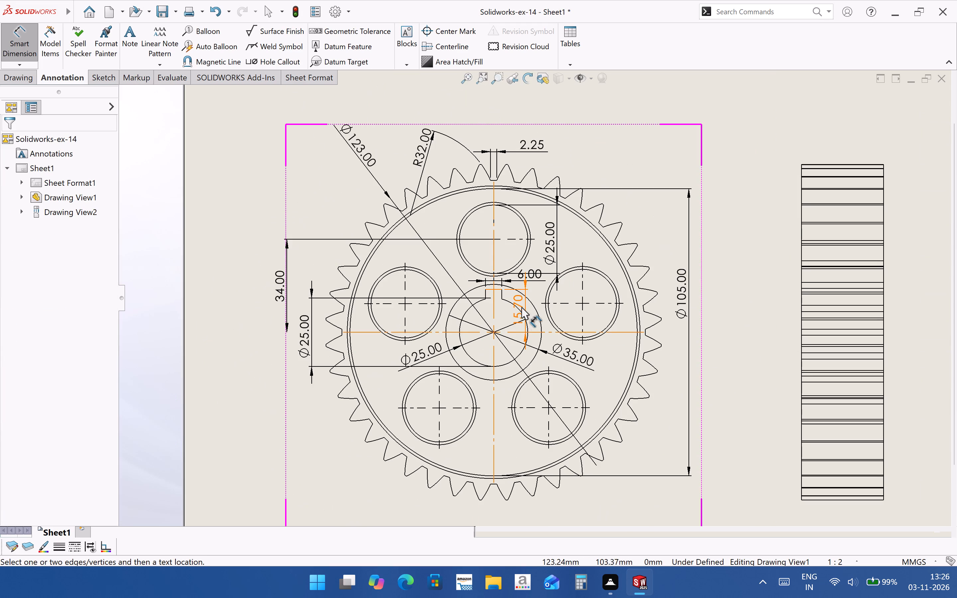
{"action": "left_click_drag", "start_coordinate": [521, 307], "coordinate": [534, 307]}
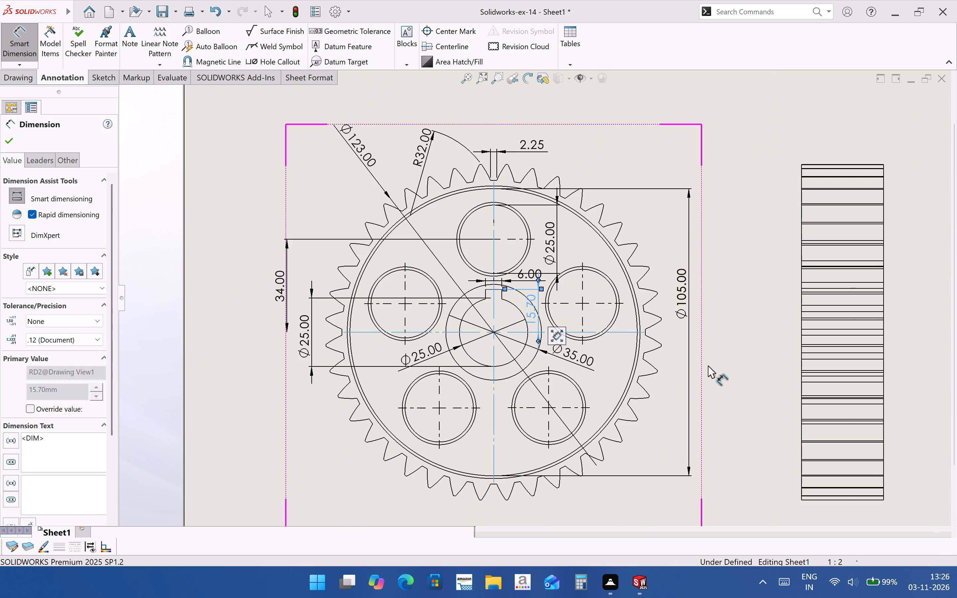
{"action": "left_click", "coordinate": [779, 415]}
{"action": "scroll", "coordinate": [587, 311], "scroll_direction": "down", "scroll_amount": 3}
{"action": "left_click_drag", "start_coordinate": [500, 309], "coordinate": [494, 304]}
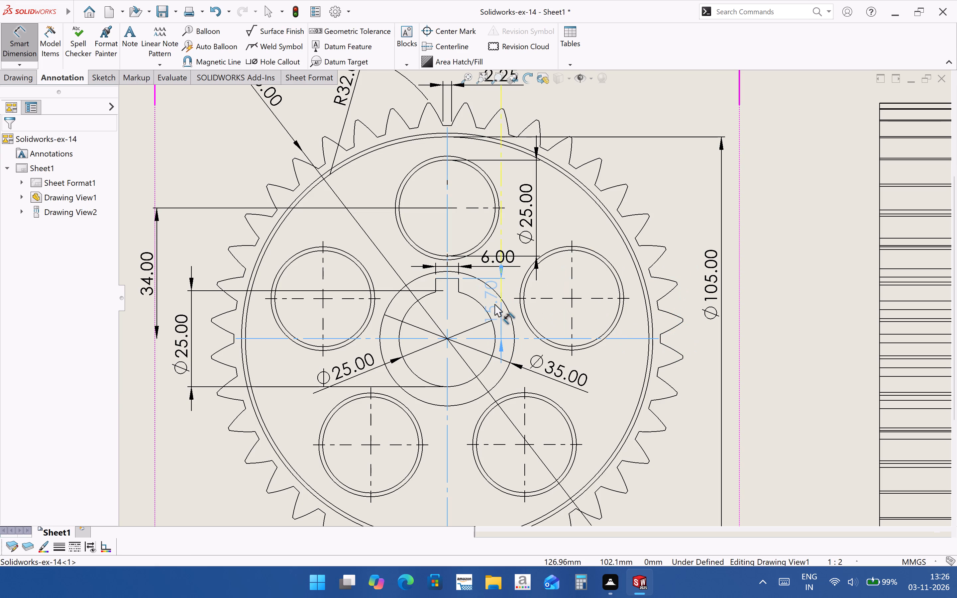
{"action": "left_click_drag", "start_coordinate": [494, 304], "coordinate": [499, 304]}
Move the keyway width dimension's text to the left of the keyway, just above the hub circle.
{"action": "left_click_drag", "start_coordinate": [489, 255], "coordinate": [390, 258]}
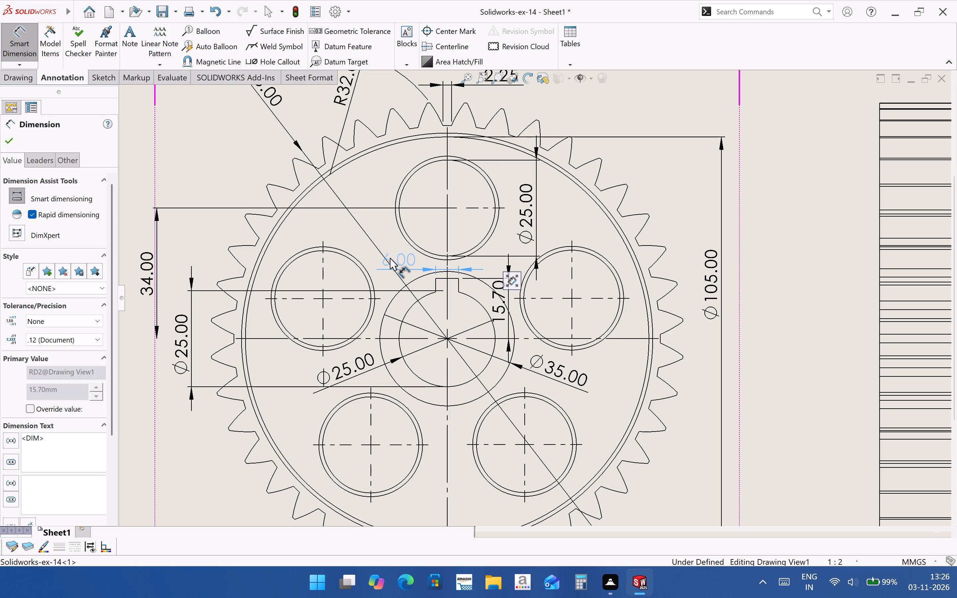
{"action": "left_click_drag", "start_coordinate": [390, 258], "coordinate": [395, 258]}
{"action": "left_click", "coordinate": [886, 457]}
Dimension the horizontal distance between the facing tips of the two top teeth, placed above the gear with its text offset left.
{"action": "scroll", "coordinate": [340, 292], "scroll_direction": "up", "scroll_amount": 3}
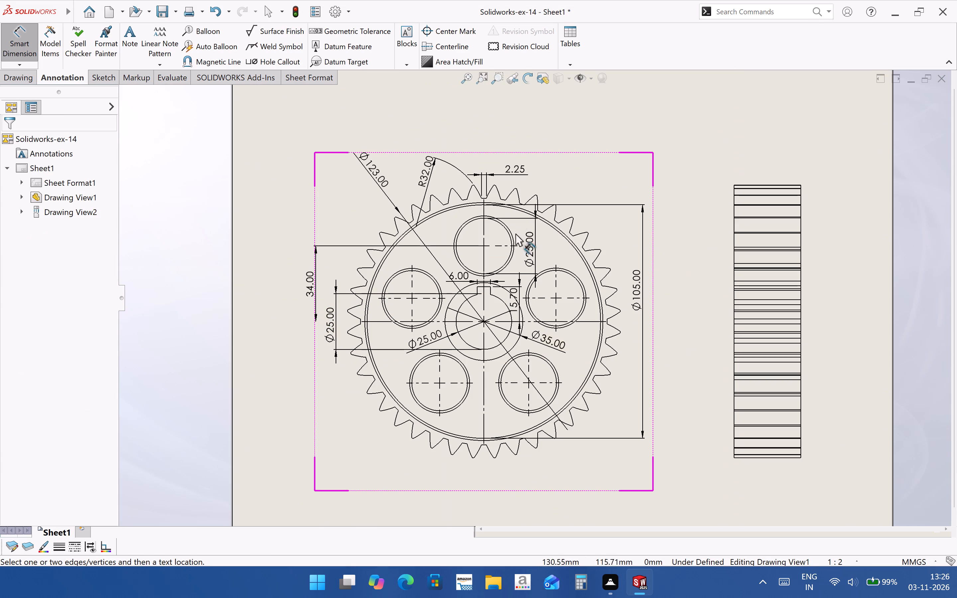
{"action": "scroll", "coordinate": [507, 174], "scroll_direction": "down", "scroll_amount": 4}
{"action": "scroll", "coordinate": [473, 214], "scroll_direction": "down", "scroll_amount": 2}
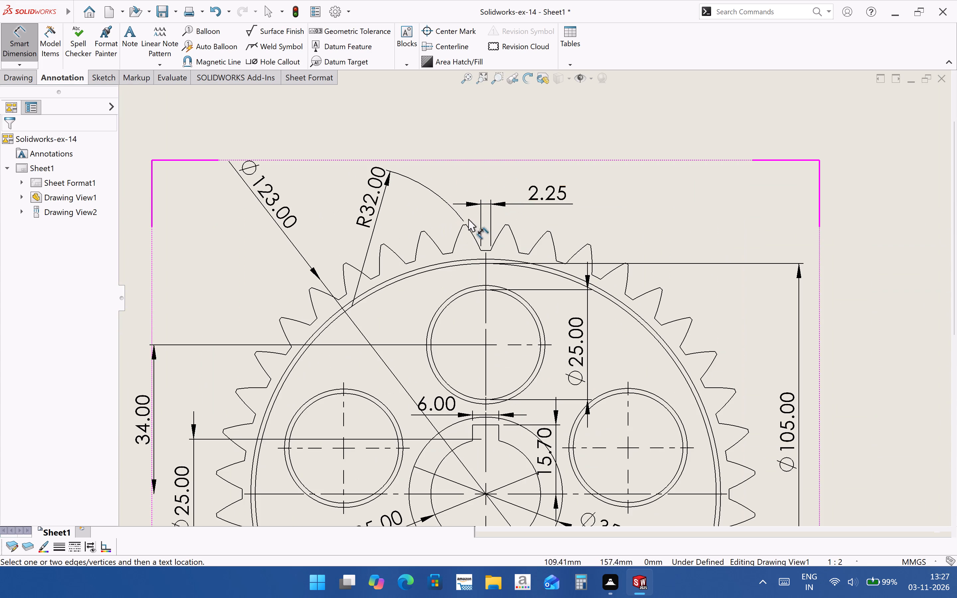
{"action": "left_click", "coordinate": [466, 226]}
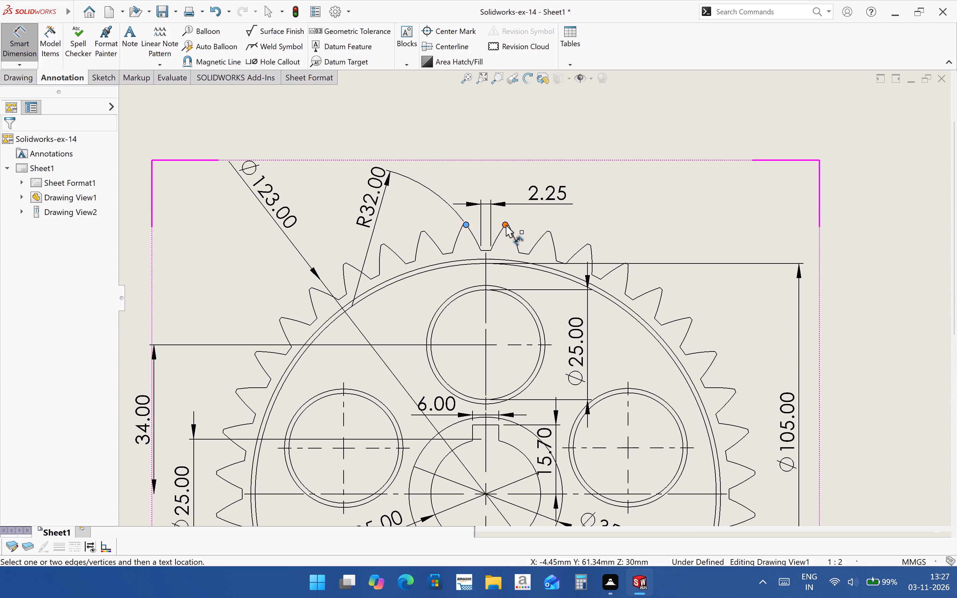
{"action": "left_click", "coordinate": [506, 225]}
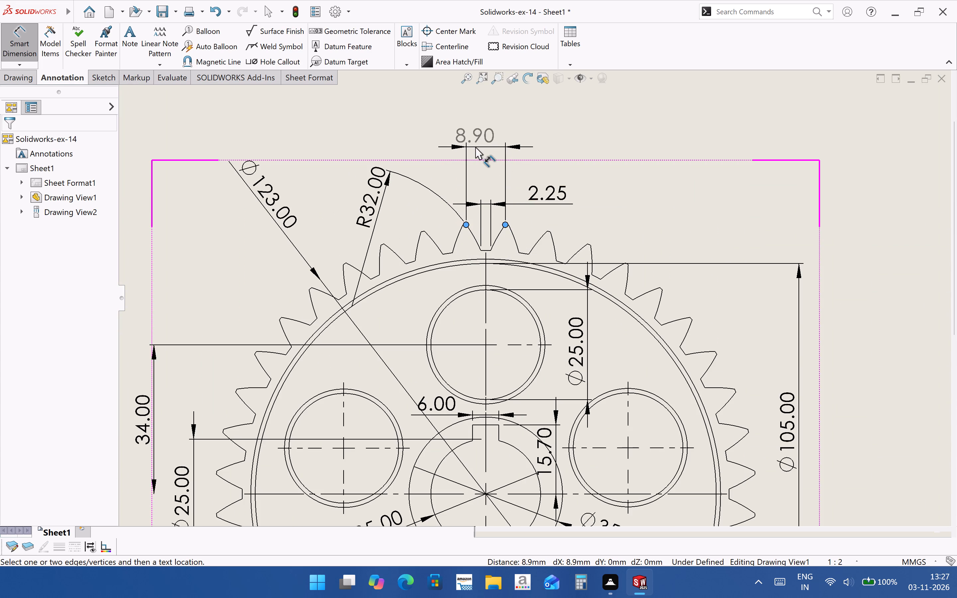
{"action": "left_click", "coordinate": [433, 144]}
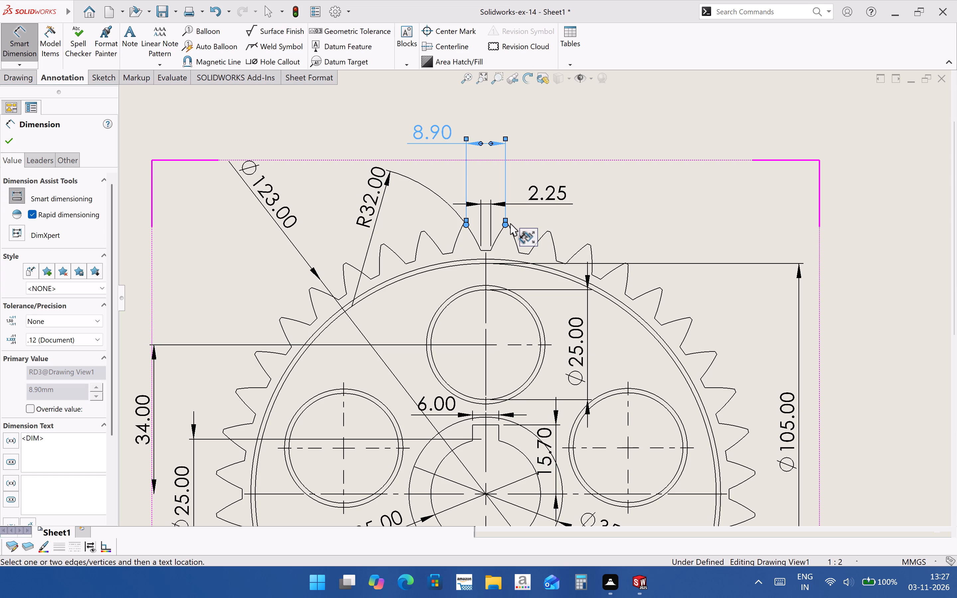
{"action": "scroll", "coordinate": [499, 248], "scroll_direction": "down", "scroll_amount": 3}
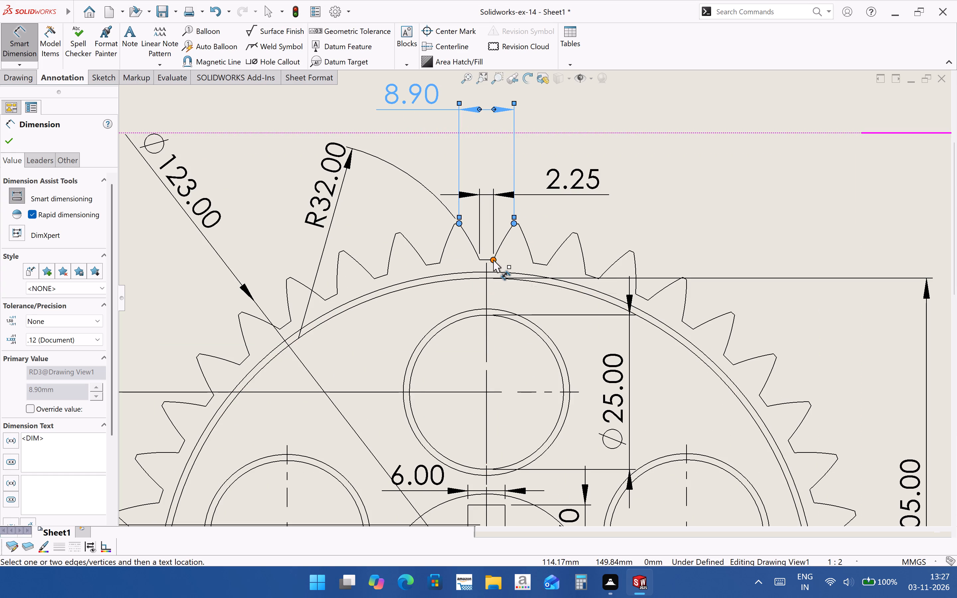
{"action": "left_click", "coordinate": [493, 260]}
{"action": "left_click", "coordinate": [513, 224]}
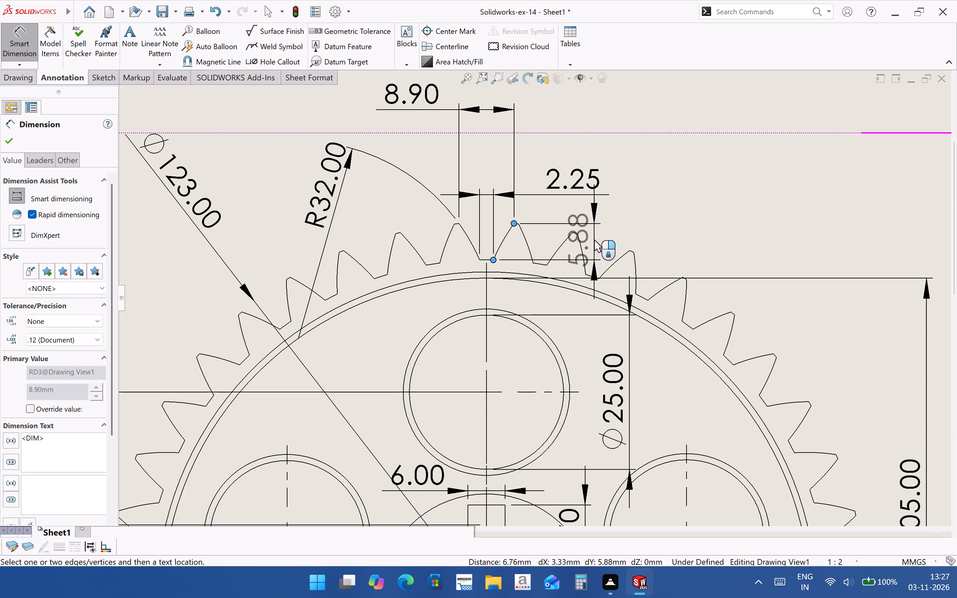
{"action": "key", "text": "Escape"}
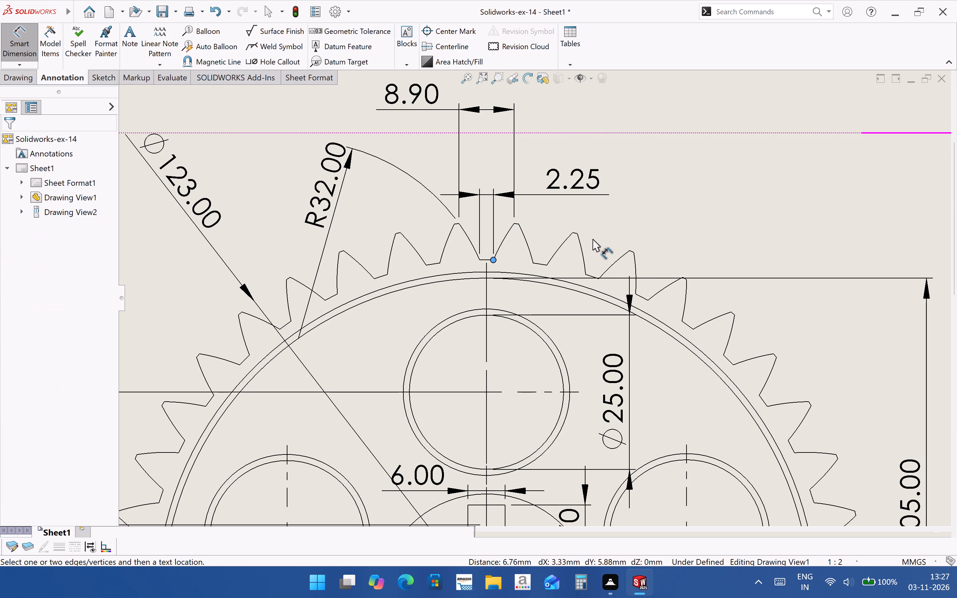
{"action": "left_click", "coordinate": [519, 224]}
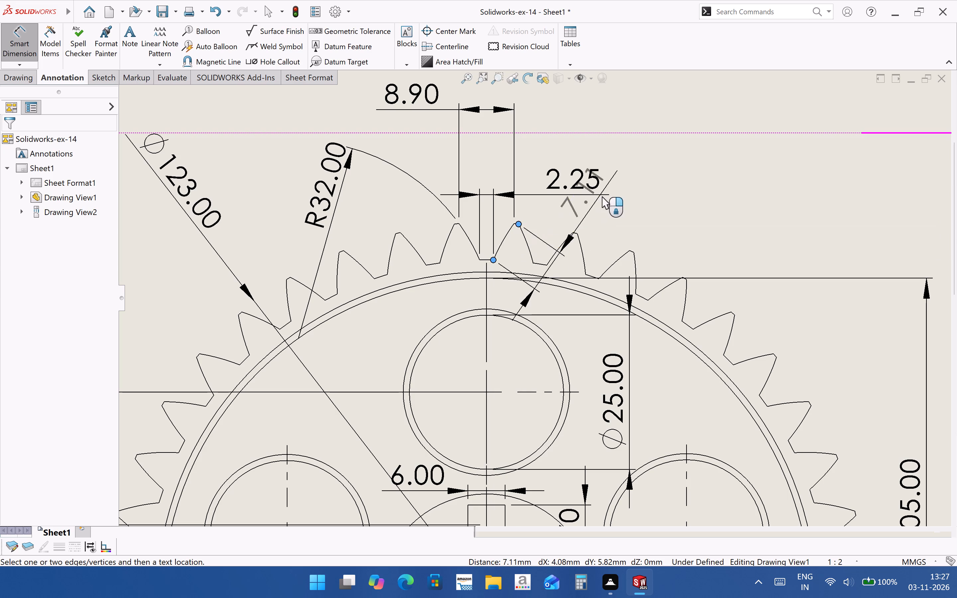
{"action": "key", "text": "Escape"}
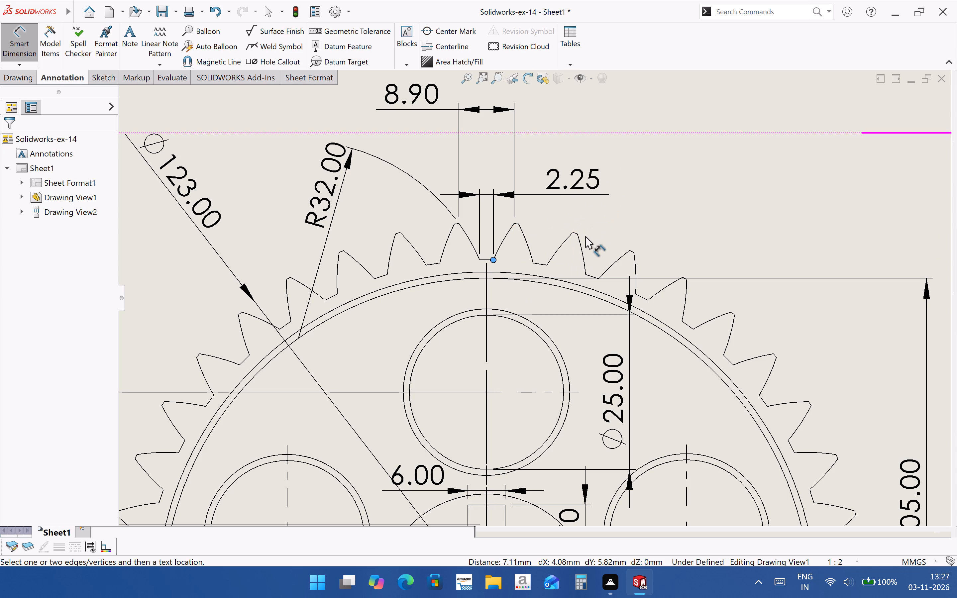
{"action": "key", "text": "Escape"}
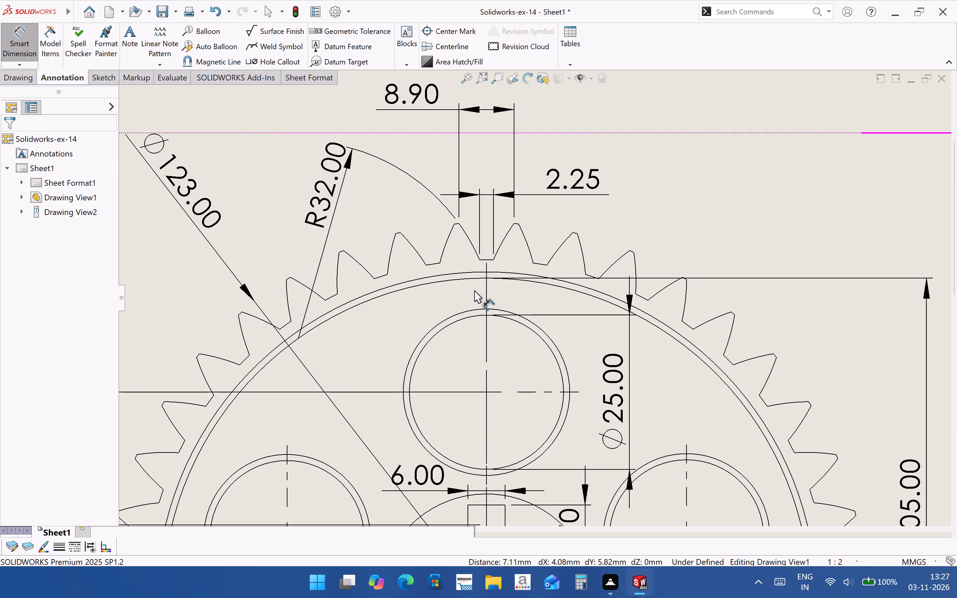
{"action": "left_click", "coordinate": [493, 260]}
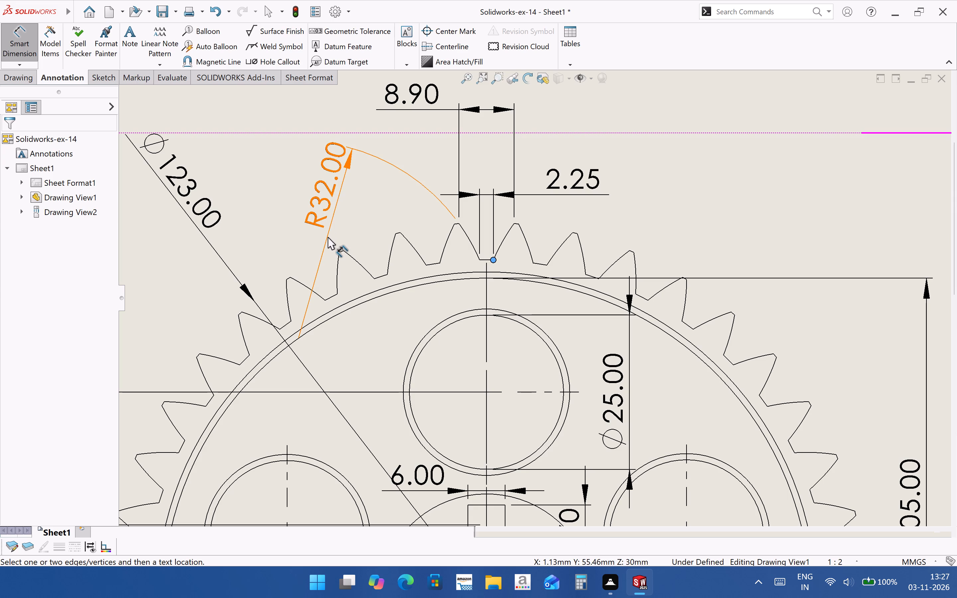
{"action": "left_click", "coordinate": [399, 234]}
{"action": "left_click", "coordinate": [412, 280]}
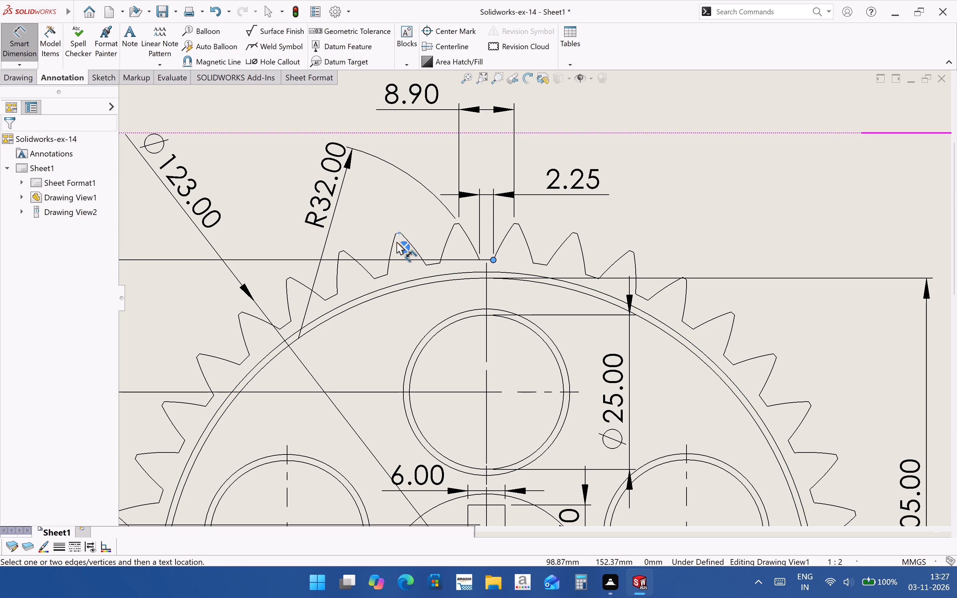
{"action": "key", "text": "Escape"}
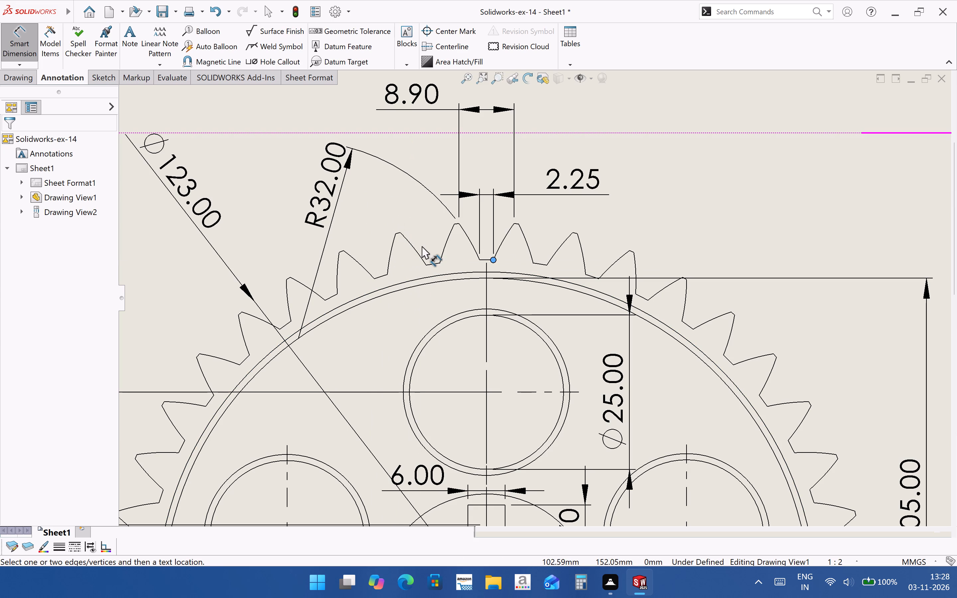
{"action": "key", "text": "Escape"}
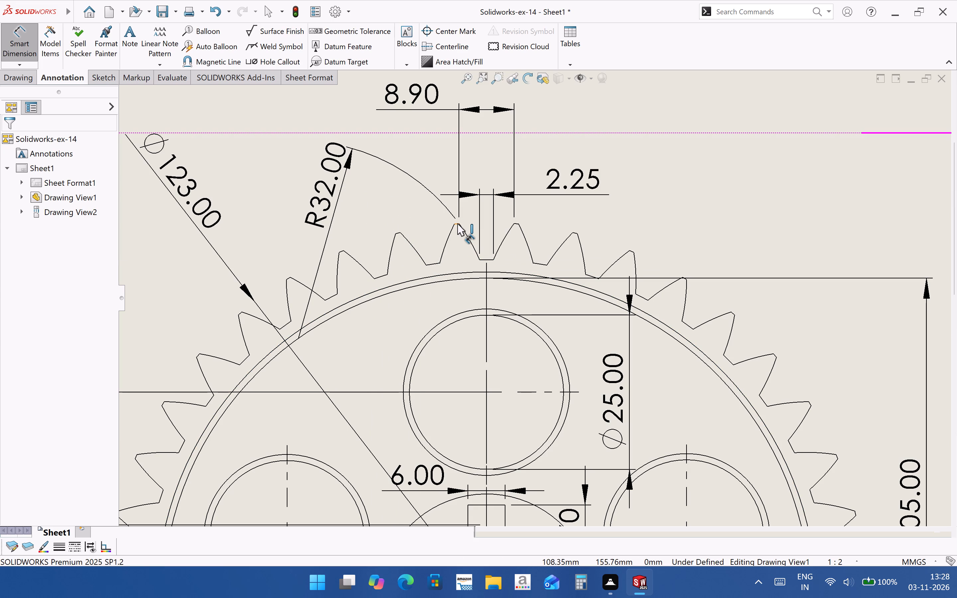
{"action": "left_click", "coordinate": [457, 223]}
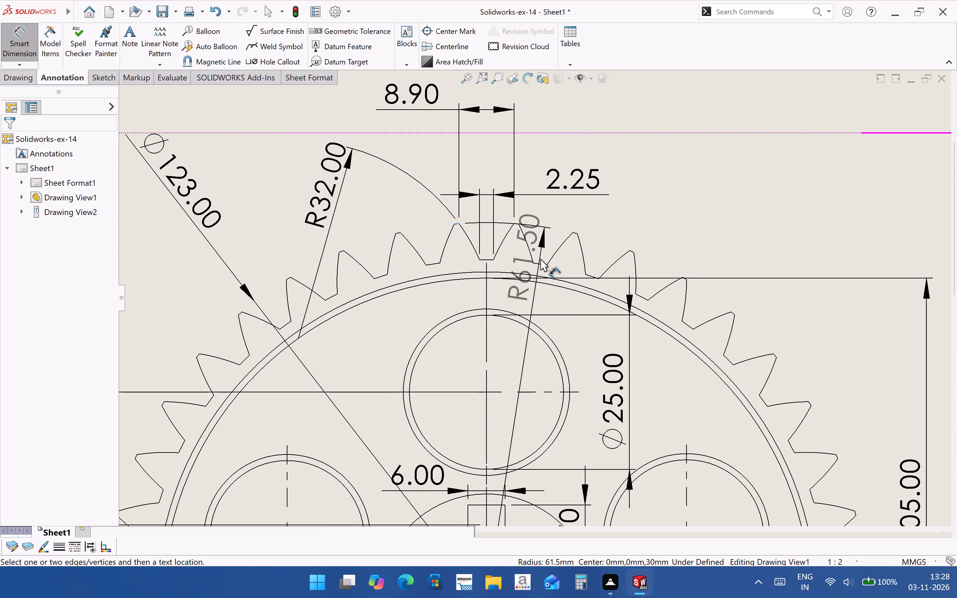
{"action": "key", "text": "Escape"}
Examine the gear's face view for missing or crowded dimensions.
{"action": "scroll", "coordinate": [381, 278], "scroll_direction": "up", "scroll_amount": 4}
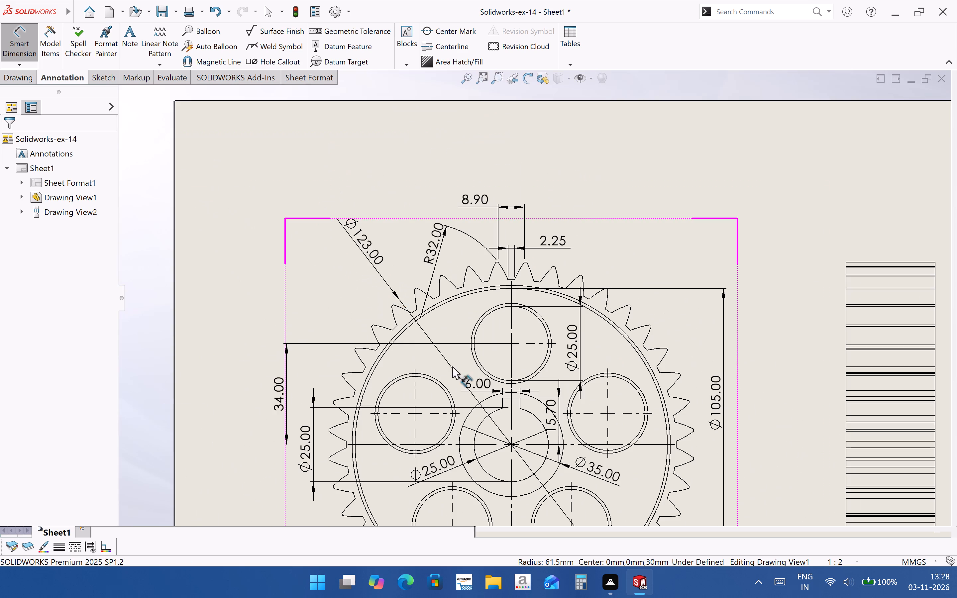
{"action": "scroll", "coordinate": [496, 329], "scroll_direction": "up", "scroll_amount": 1}
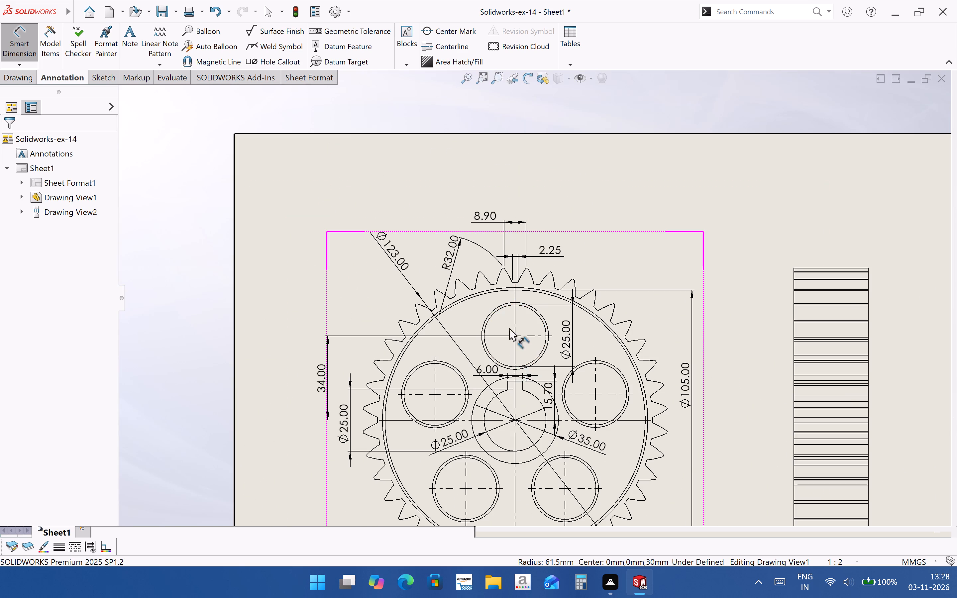
{"action": "scroll", "coordinate": [513, 321], "scroll_direction": "down", "scroll_amount": 3}
{"action": "scroll", "coordinate": [529, 271], "scroll_direction": "down", "scroll_amount": 3}
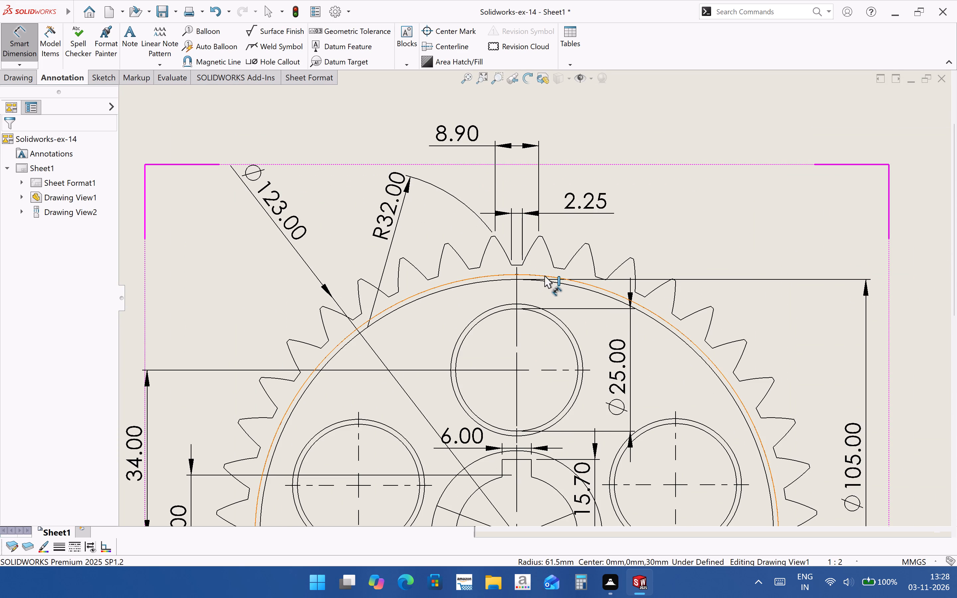
{"action": "scroll", "coordinate": [542, 285], "scroll_direction": "up", "scroll_amount": 6}
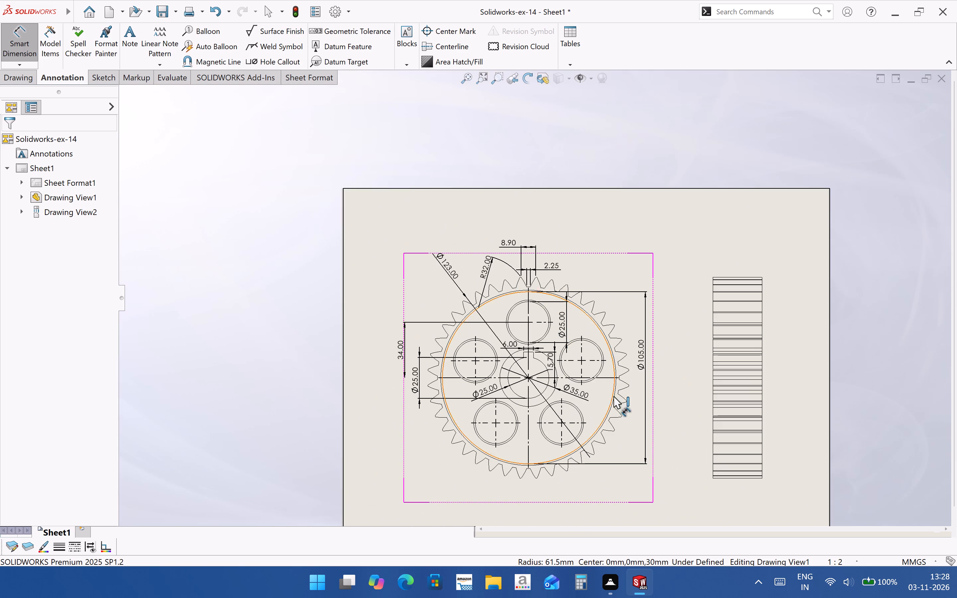
{"action": "scroll", "coordinate": [538, 293], "scroll_direction": "down", "scroll_amount": 5}
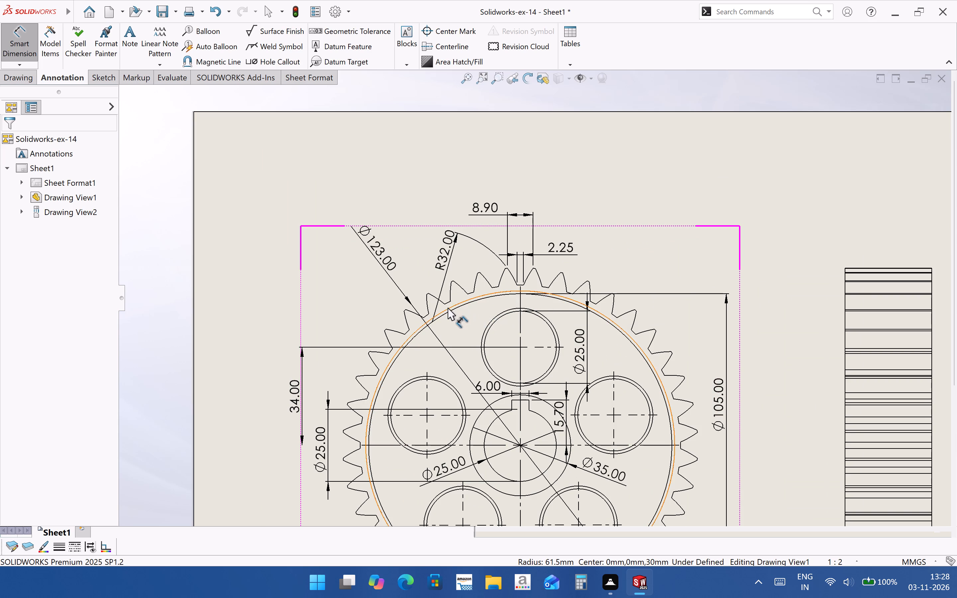
{"action": "scroll", "coordinate": [441, 302], "scroll_direction": "up", "scroll_amount": 4}
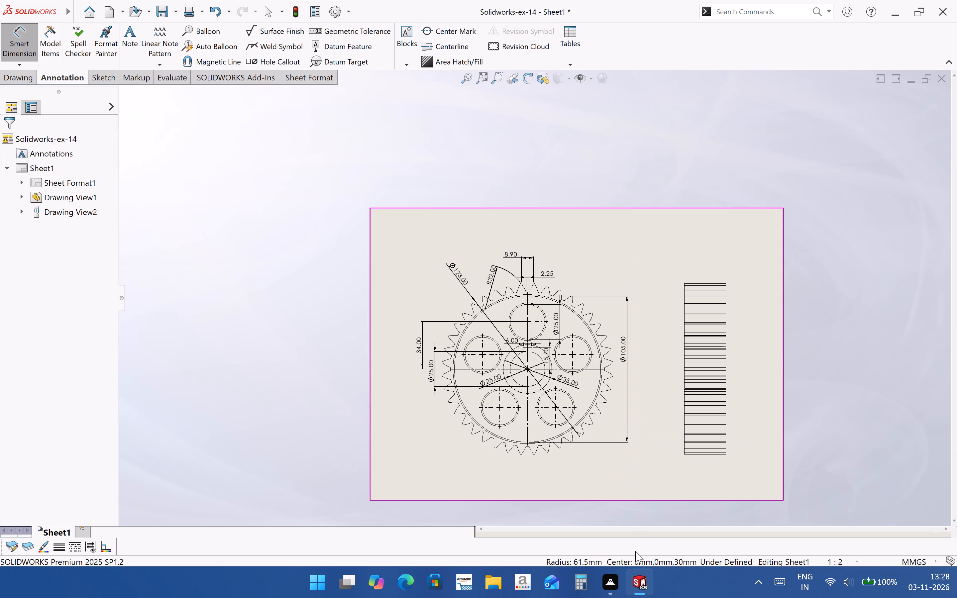
Dimension the gear's width between the two outer vertical edges of the side view, centred above that view.
{"action": "scroll", "coordinate": [595, 381], "scroll_direction": "down", "scroll_amount": 2}
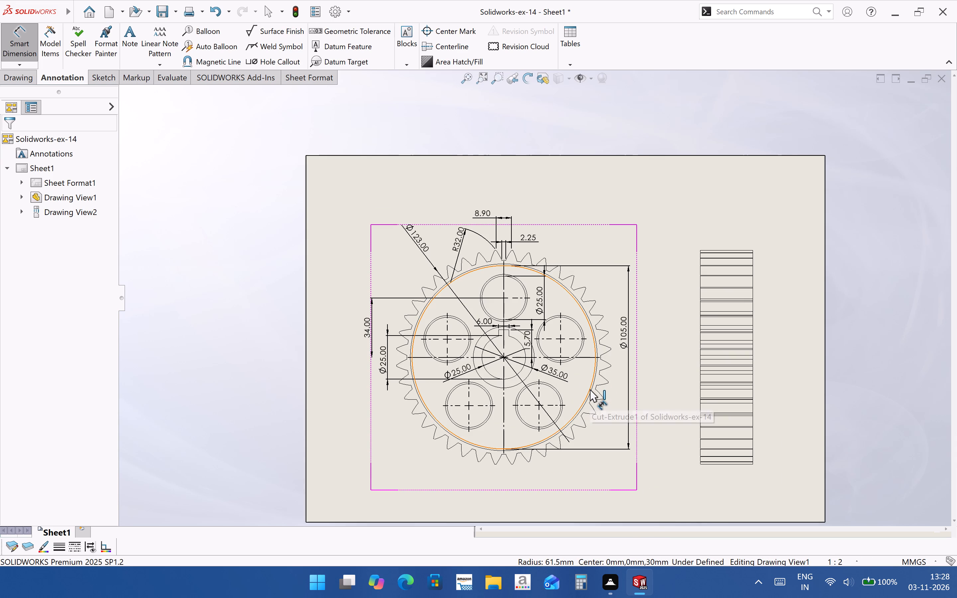
{"action": "scroll", "coordinate": [687, 275], "scroll_direction": "down", "scroll_amount": 2}
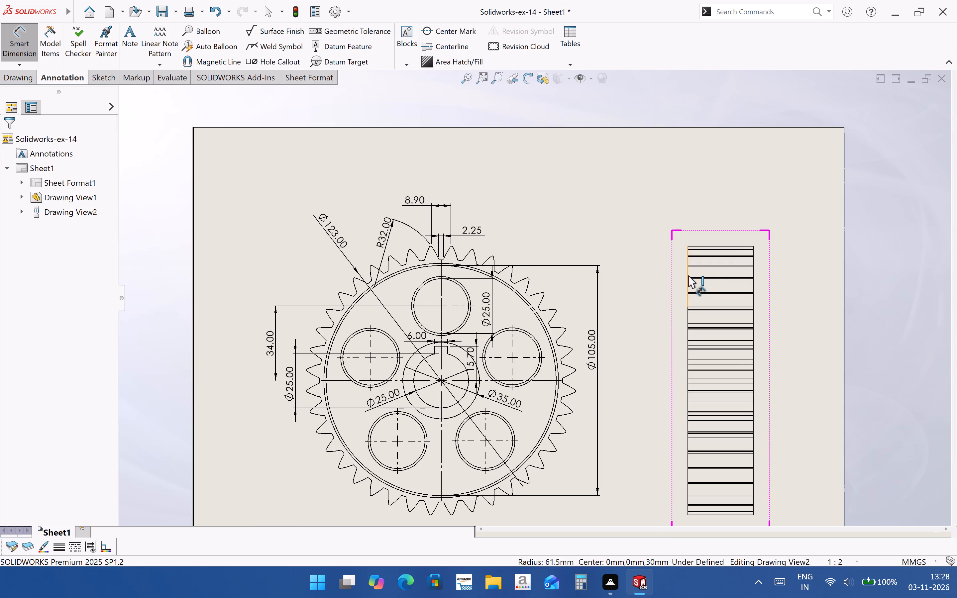
{"action": "left_click", "coordinate": [688, 275]}
{"action": "left_click", "coordinate": [754, 276]}
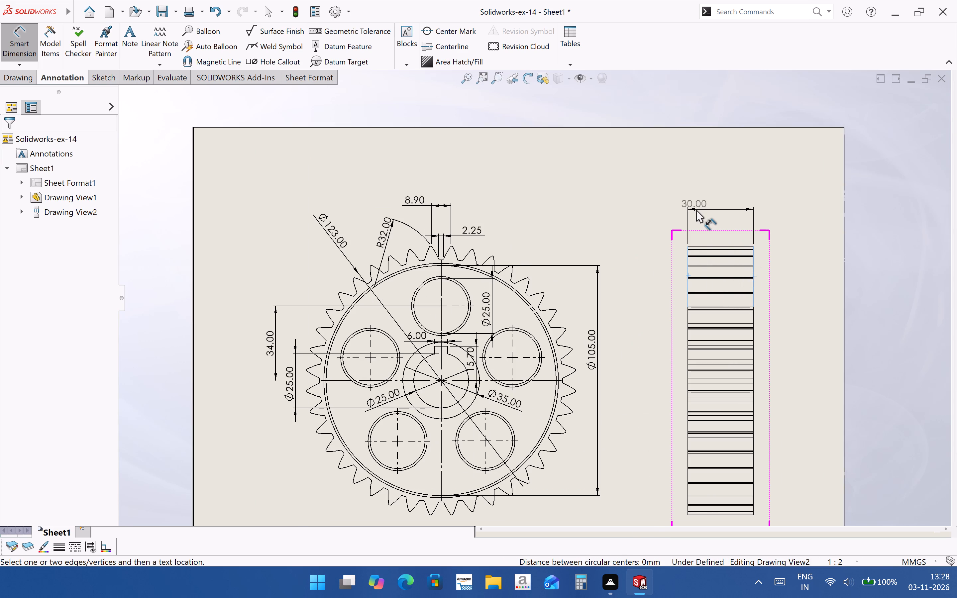
{"action": "left_click", "coordinate": [717, 212]}
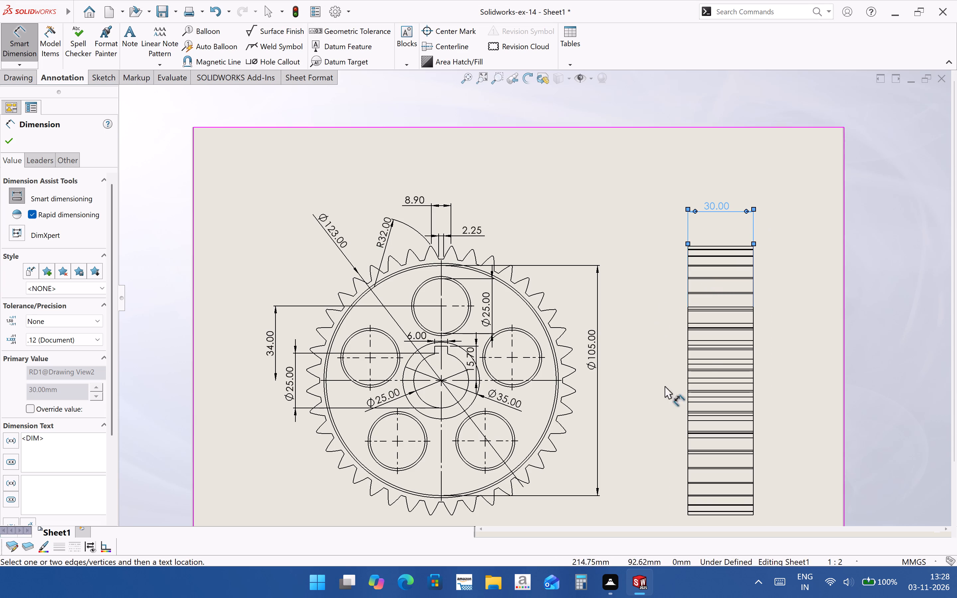
{"action": "scroll", "coordinate": [693, 313], "scroll_direction": "up", "scroll_amount": 3}
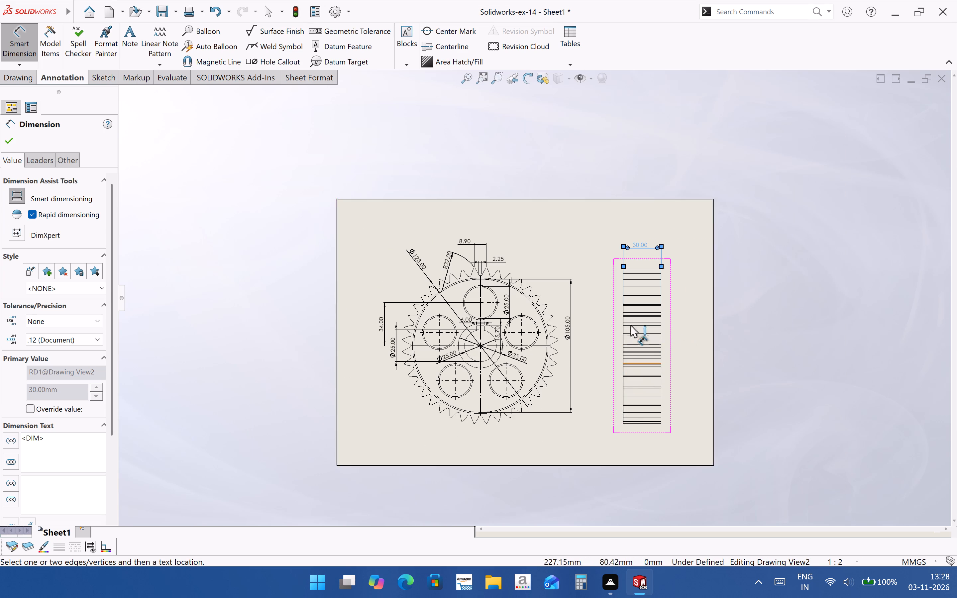
{"action": "scroll", "coordinate": [631, 324], "scroll_direction": "down", "scroll_amount": 3}
{"action": "left_click", "coordinate": [663, 431]}
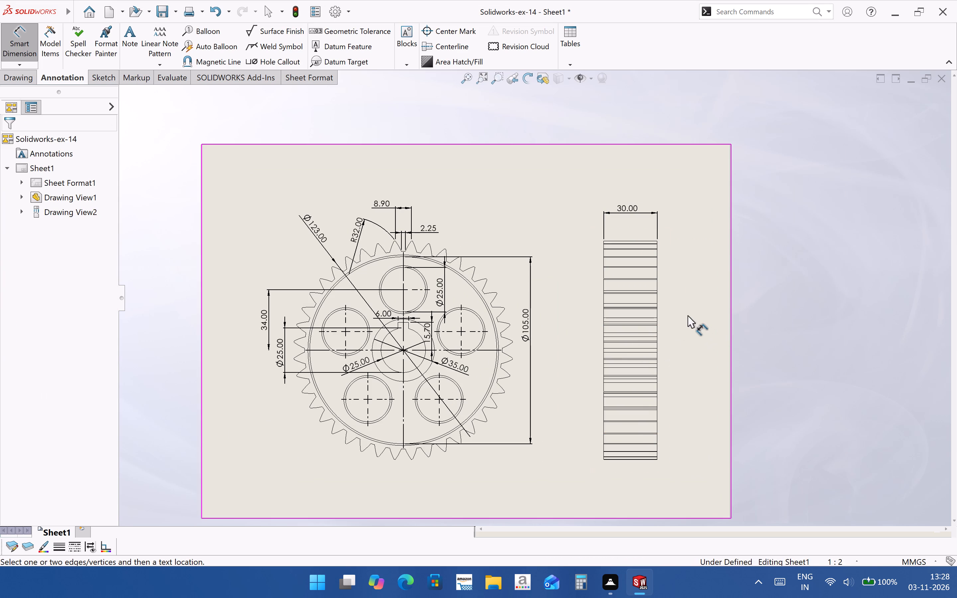
{"action": "key", "text": "Escape"}
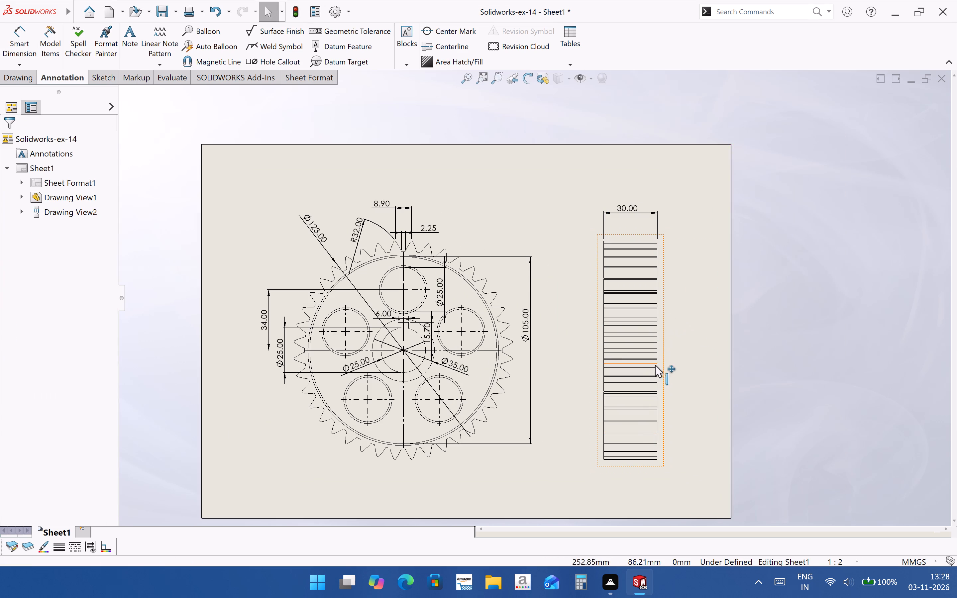
Set the side view's display style to Hidden Lines Visible.
{"action": "left_click", "coordinate": [663, 365]}
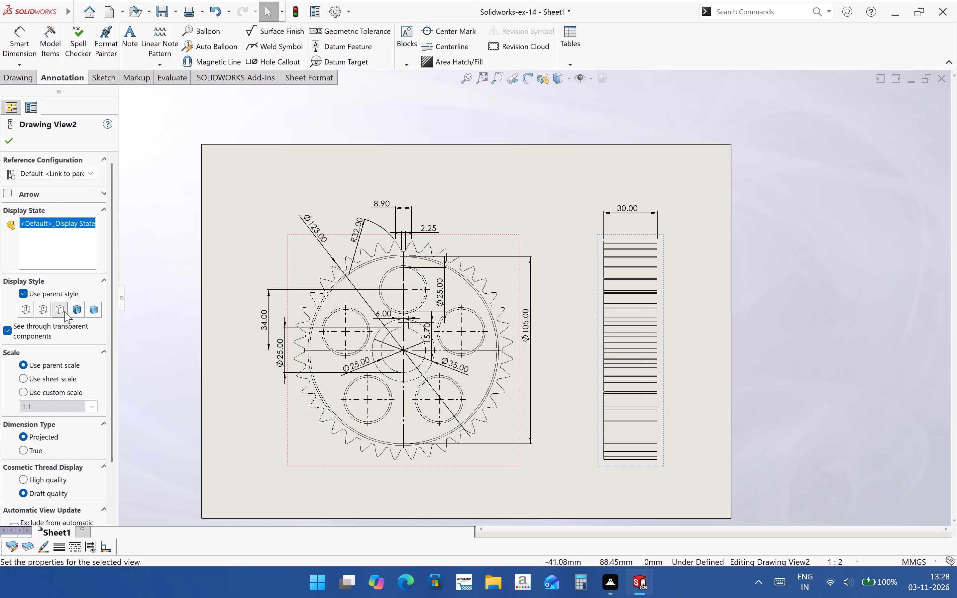
{"action": "left_click", "coordinate": [47, 311]}
{"action": "left_click", "coordinate": [394, 487]}
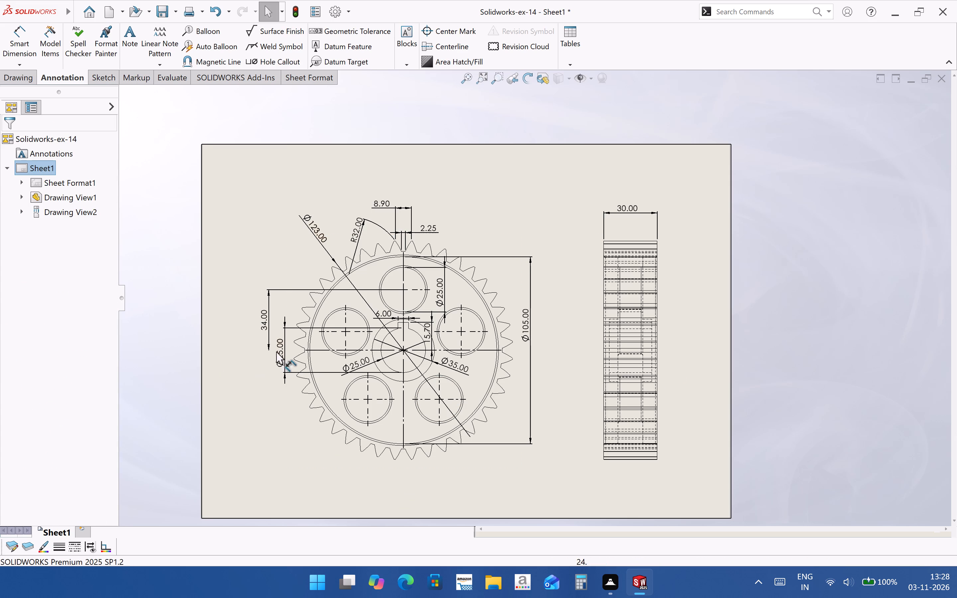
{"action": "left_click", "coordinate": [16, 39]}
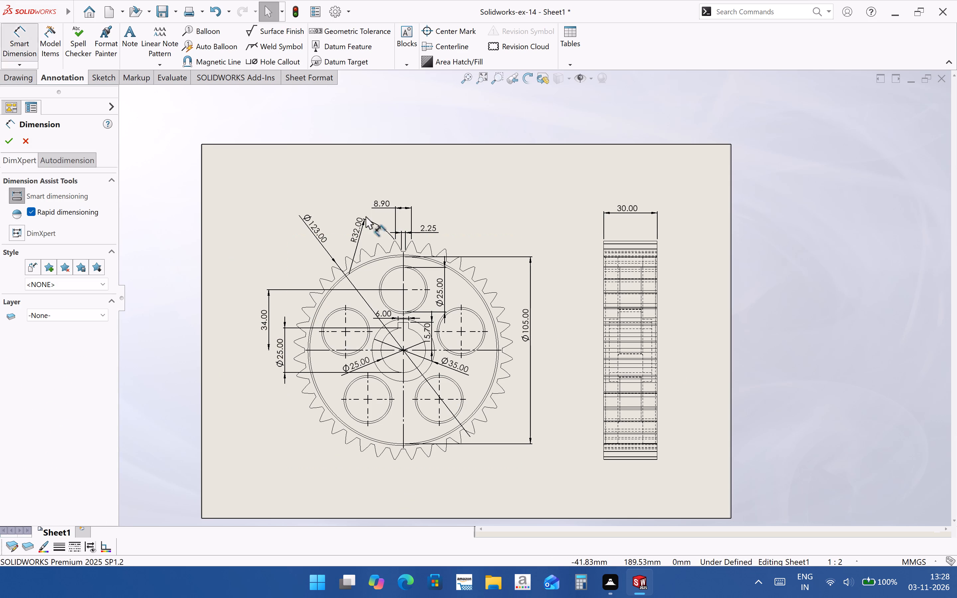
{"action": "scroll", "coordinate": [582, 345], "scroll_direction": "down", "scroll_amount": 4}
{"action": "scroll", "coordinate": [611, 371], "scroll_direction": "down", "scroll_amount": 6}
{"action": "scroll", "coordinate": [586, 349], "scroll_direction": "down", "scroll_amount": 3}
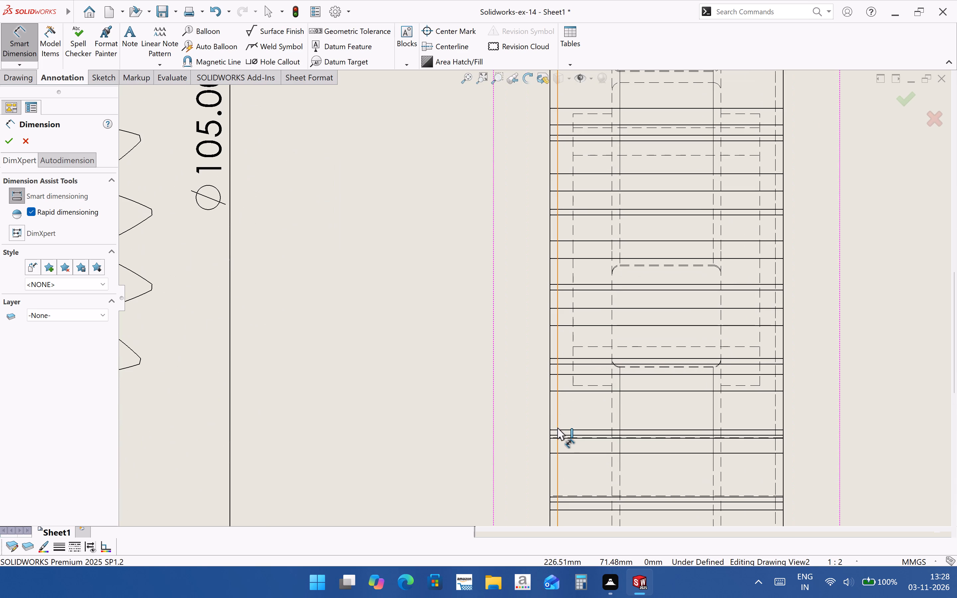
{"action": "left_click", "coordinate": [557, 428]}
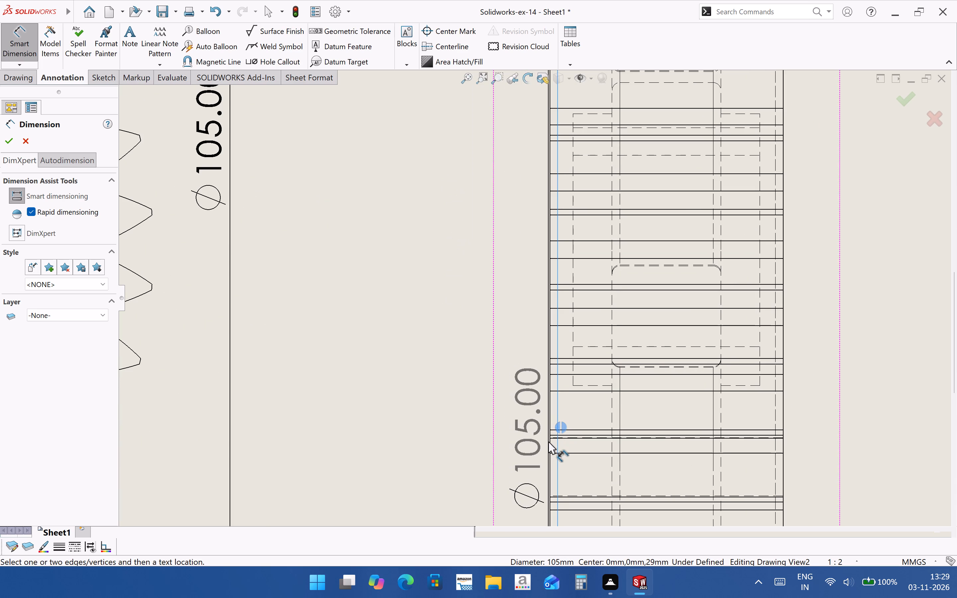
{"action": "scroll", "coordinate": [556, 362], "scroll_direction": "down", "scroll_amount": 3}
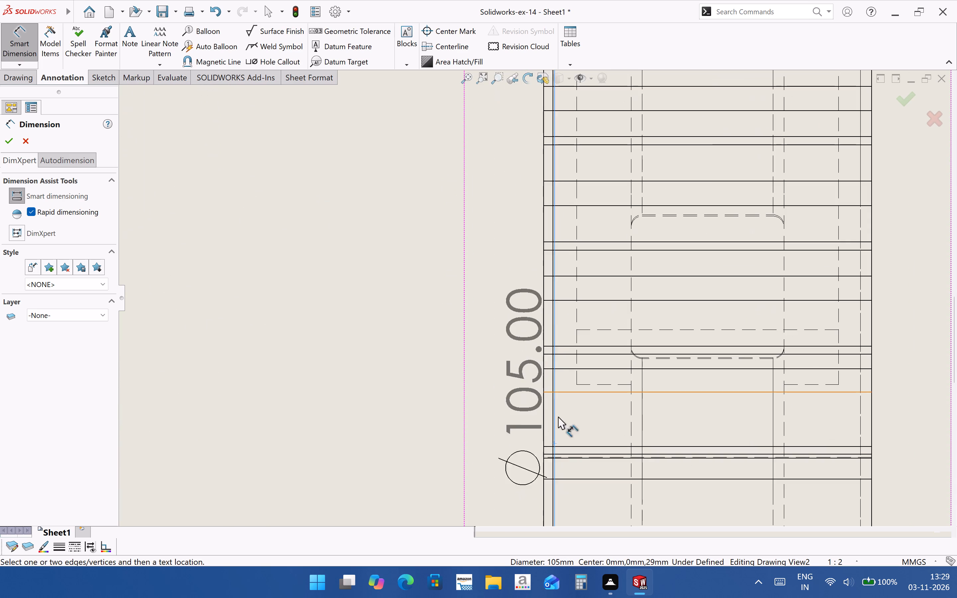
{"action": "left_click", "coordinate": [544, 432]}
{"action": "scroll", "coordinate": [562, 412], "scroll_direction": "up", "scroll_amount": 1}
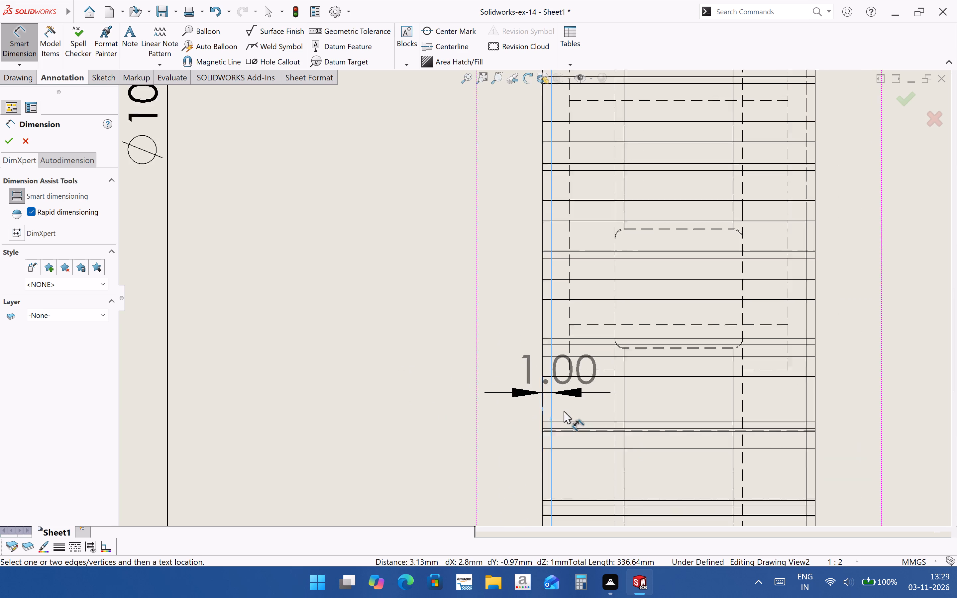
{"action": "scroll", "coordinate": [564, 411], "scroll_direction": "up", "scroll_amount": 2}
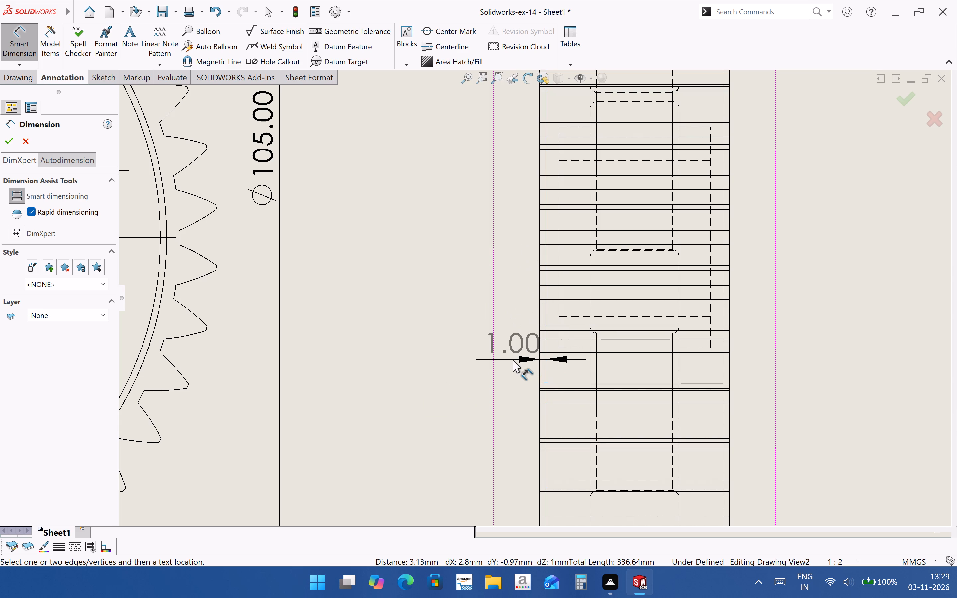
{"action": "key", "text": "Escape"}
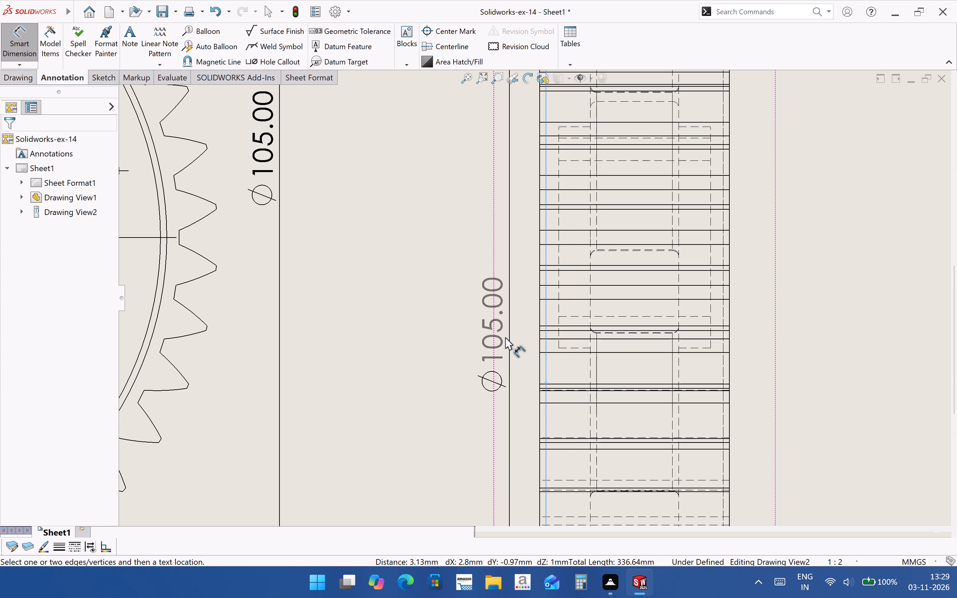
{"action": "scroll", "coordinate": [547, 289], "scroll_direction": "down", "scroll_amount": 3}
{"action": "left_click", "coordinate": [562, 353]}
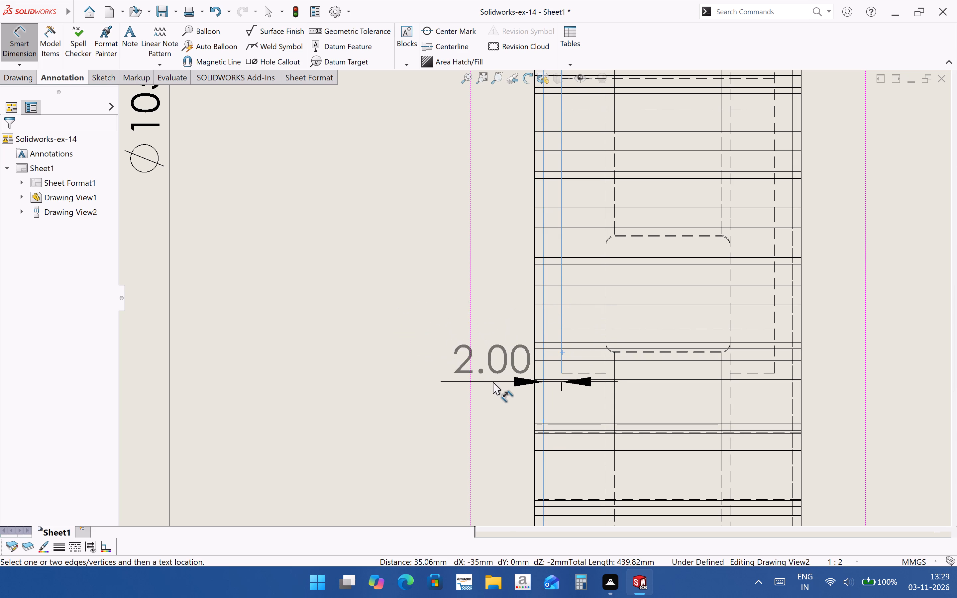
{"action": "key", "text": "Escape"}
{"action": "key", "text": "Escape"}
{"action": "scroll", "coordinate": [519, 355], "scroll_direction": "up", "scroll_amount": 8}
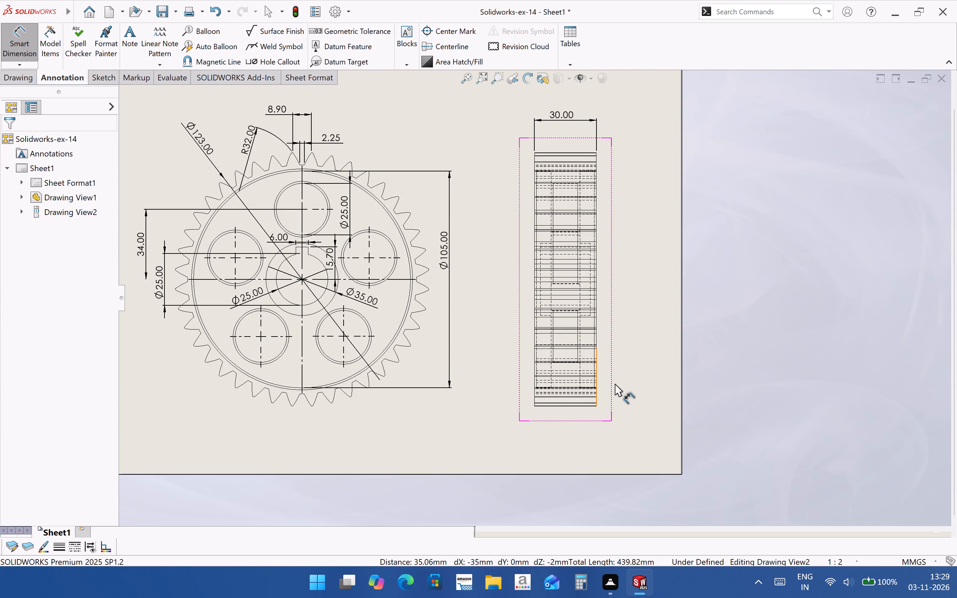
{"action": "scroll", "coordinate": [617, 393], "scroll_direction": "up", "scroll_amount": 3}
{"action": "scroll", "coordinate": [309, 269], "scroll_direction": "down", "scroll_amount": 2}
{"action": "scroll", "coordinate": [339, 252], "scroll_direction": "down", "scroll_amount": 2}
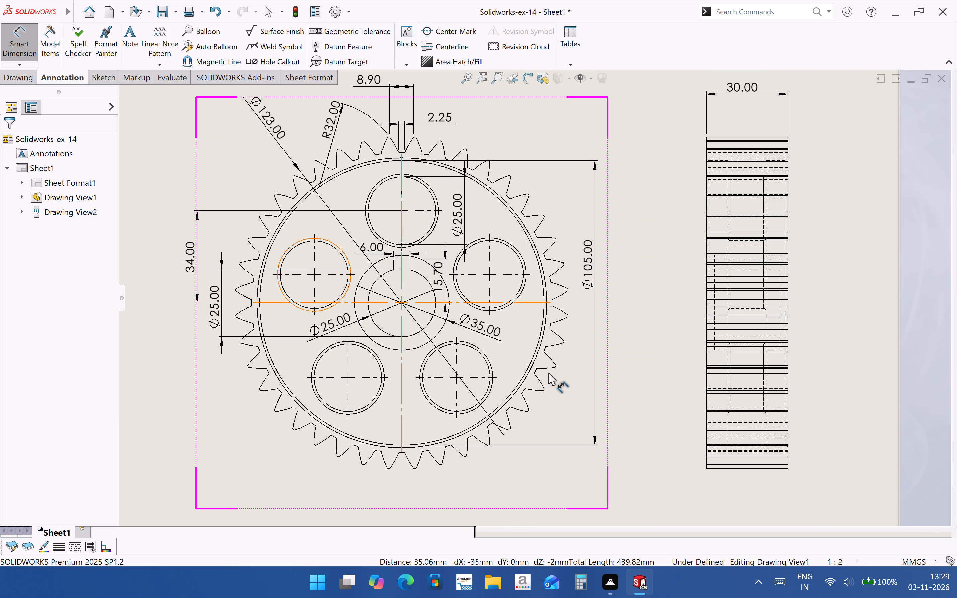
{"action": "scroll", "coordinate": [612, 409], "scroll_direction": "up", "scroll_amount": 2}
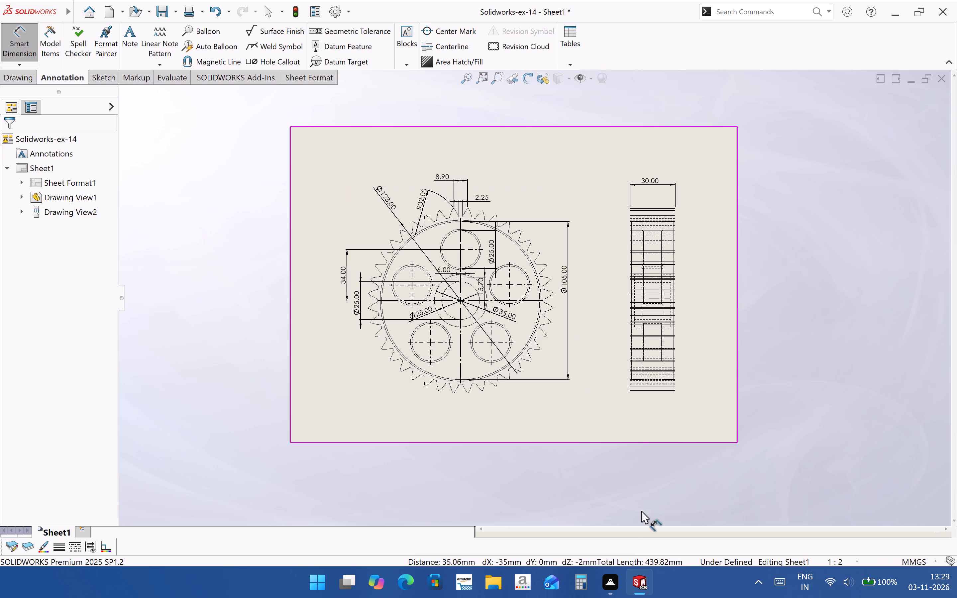
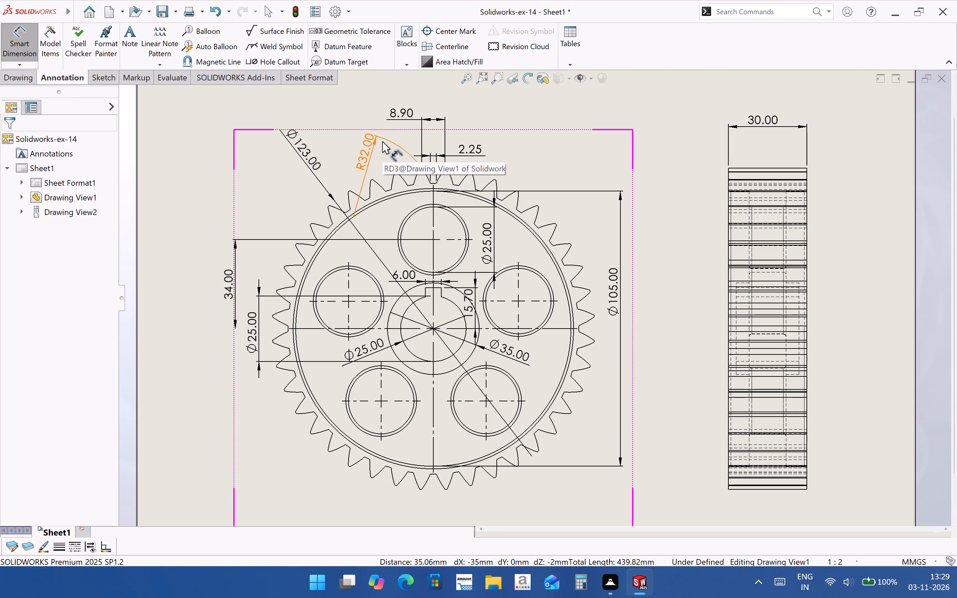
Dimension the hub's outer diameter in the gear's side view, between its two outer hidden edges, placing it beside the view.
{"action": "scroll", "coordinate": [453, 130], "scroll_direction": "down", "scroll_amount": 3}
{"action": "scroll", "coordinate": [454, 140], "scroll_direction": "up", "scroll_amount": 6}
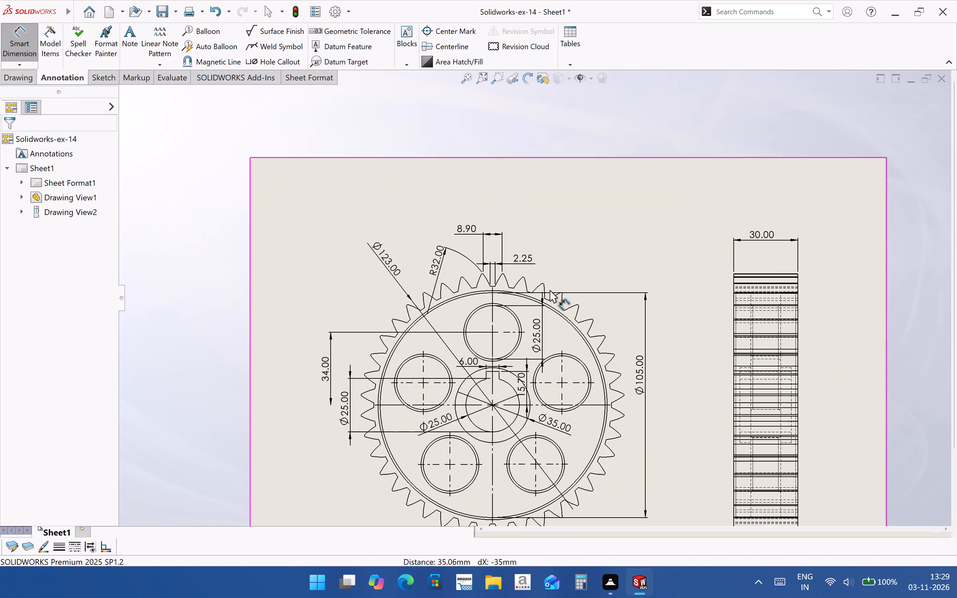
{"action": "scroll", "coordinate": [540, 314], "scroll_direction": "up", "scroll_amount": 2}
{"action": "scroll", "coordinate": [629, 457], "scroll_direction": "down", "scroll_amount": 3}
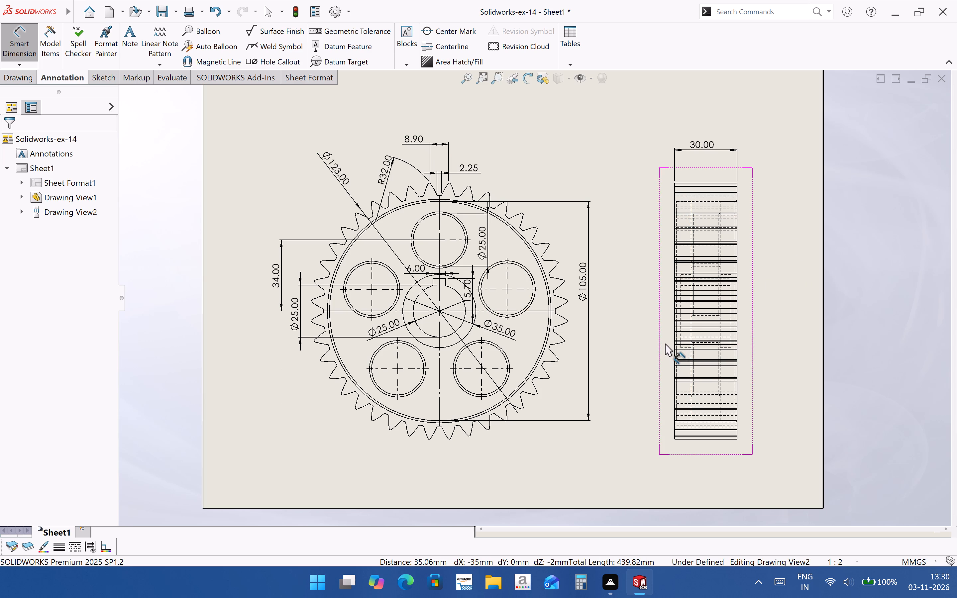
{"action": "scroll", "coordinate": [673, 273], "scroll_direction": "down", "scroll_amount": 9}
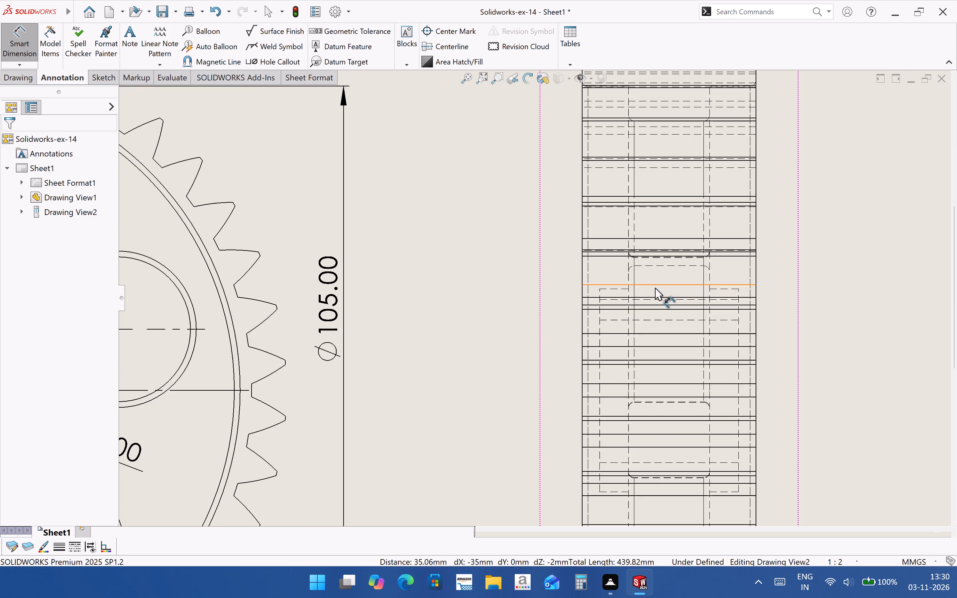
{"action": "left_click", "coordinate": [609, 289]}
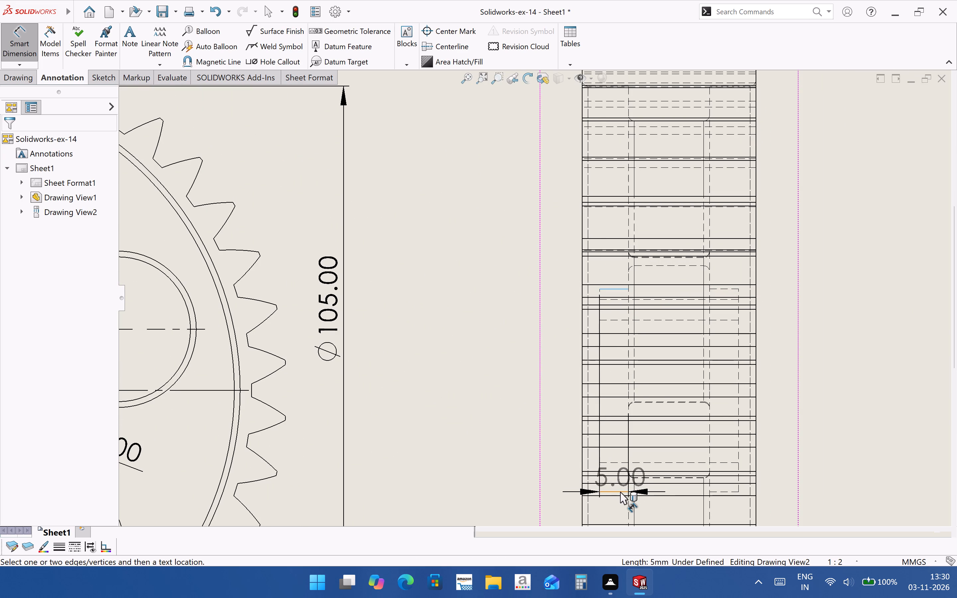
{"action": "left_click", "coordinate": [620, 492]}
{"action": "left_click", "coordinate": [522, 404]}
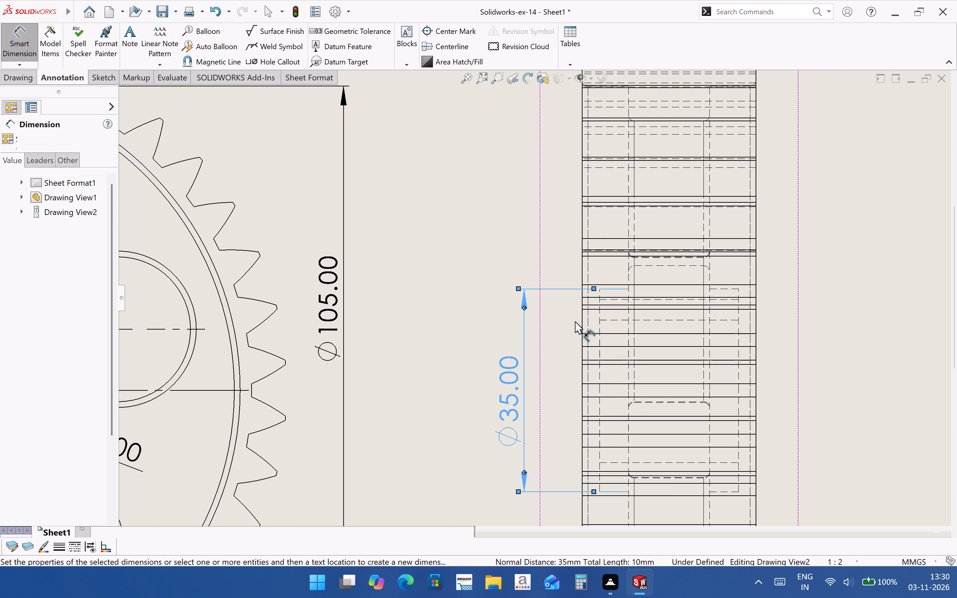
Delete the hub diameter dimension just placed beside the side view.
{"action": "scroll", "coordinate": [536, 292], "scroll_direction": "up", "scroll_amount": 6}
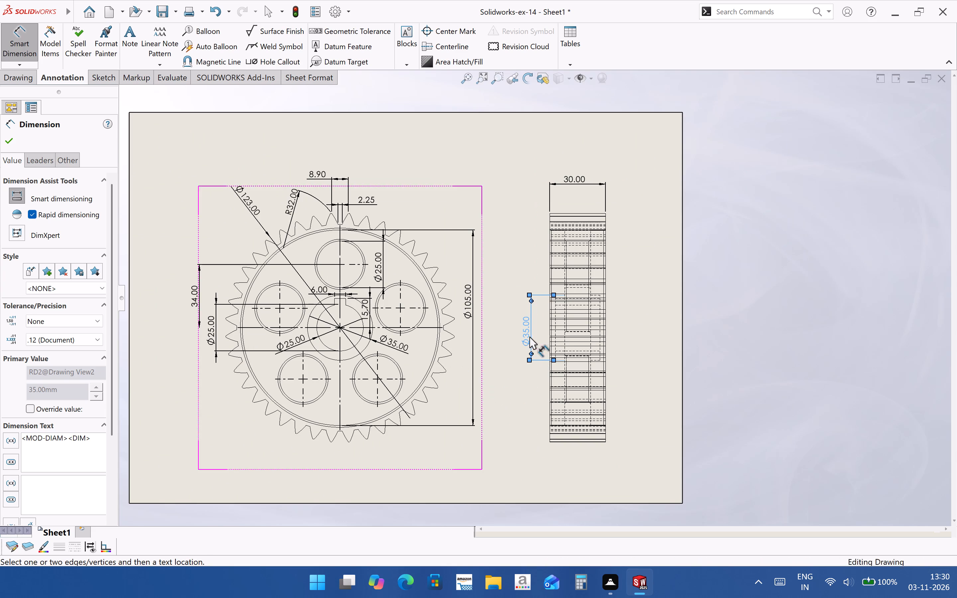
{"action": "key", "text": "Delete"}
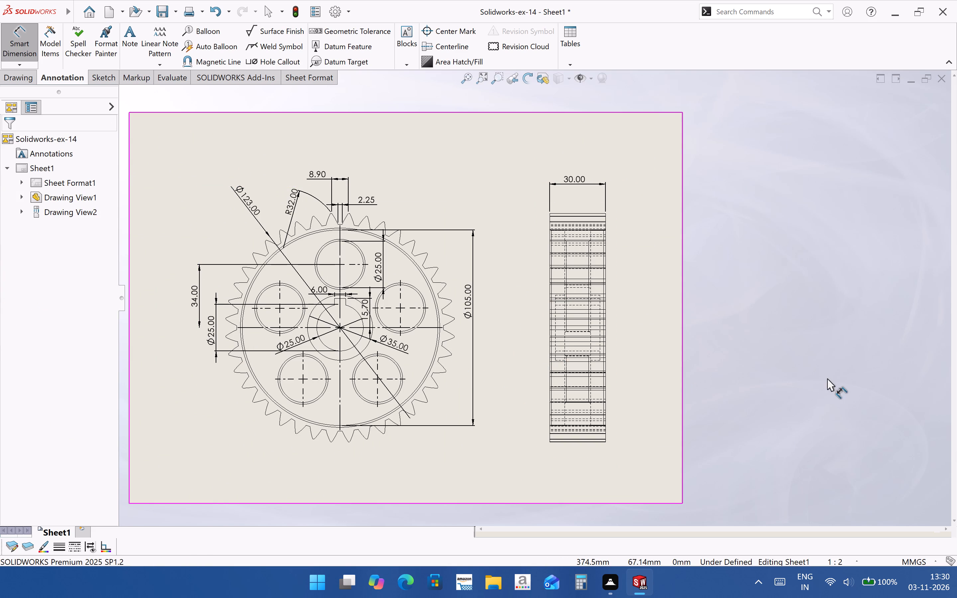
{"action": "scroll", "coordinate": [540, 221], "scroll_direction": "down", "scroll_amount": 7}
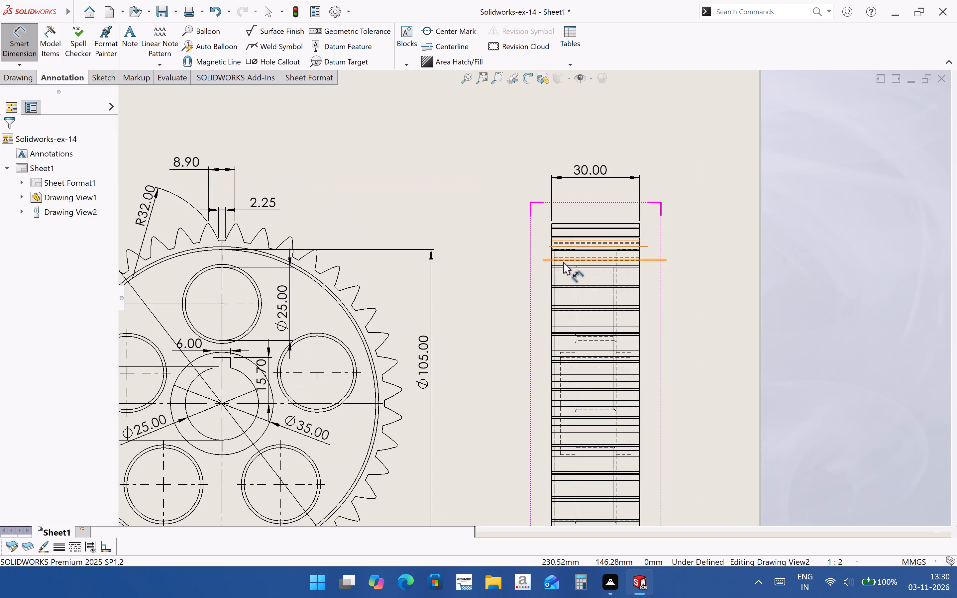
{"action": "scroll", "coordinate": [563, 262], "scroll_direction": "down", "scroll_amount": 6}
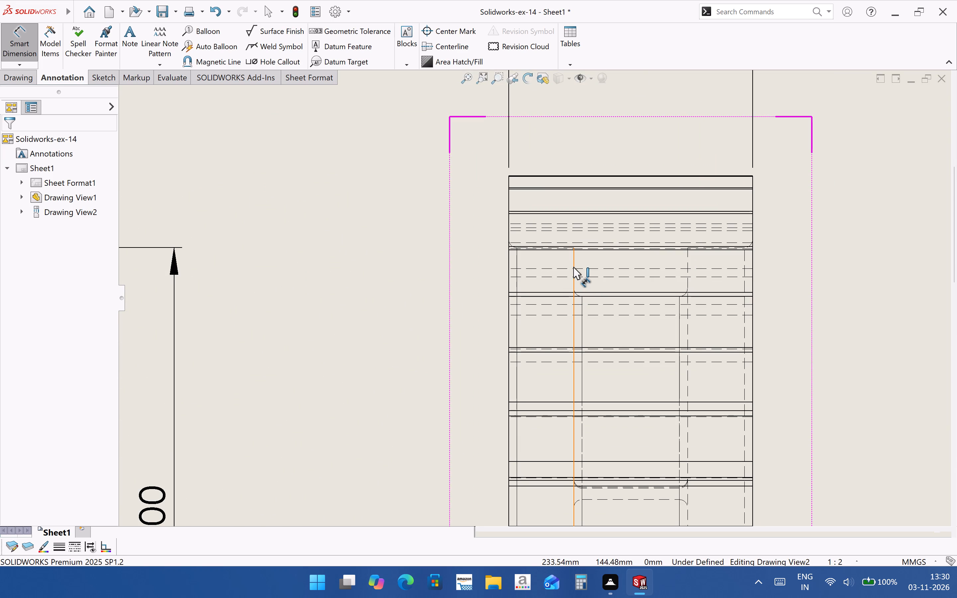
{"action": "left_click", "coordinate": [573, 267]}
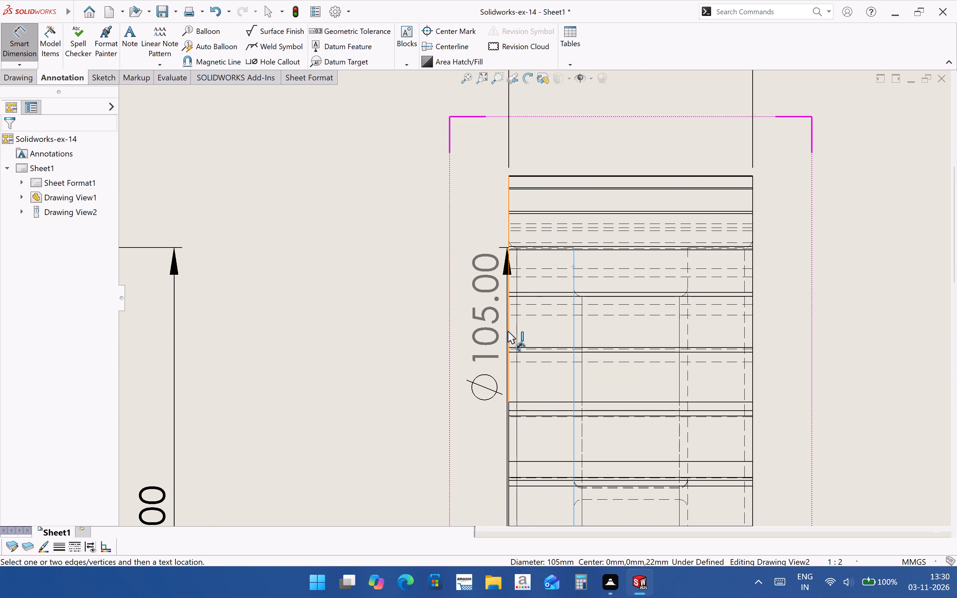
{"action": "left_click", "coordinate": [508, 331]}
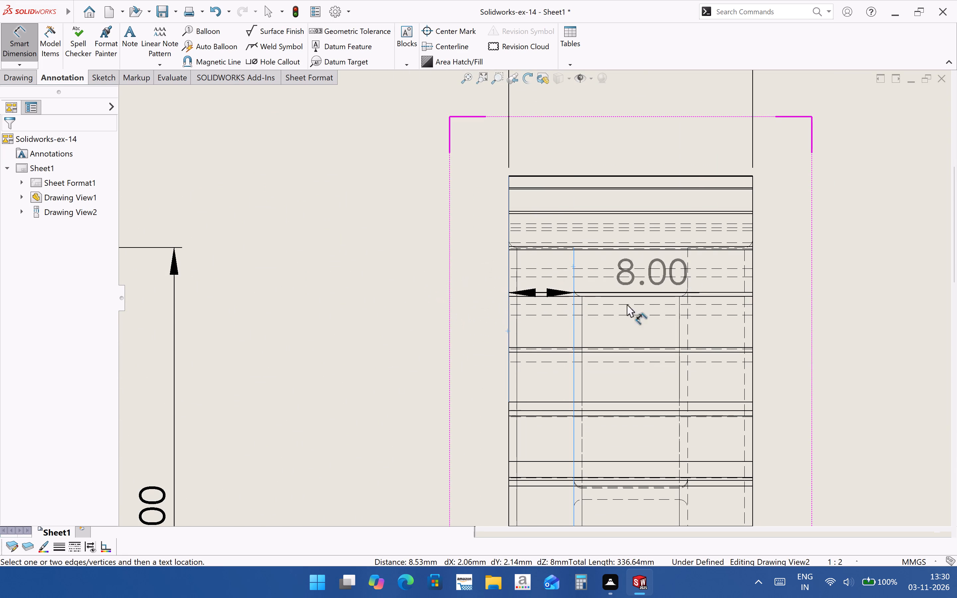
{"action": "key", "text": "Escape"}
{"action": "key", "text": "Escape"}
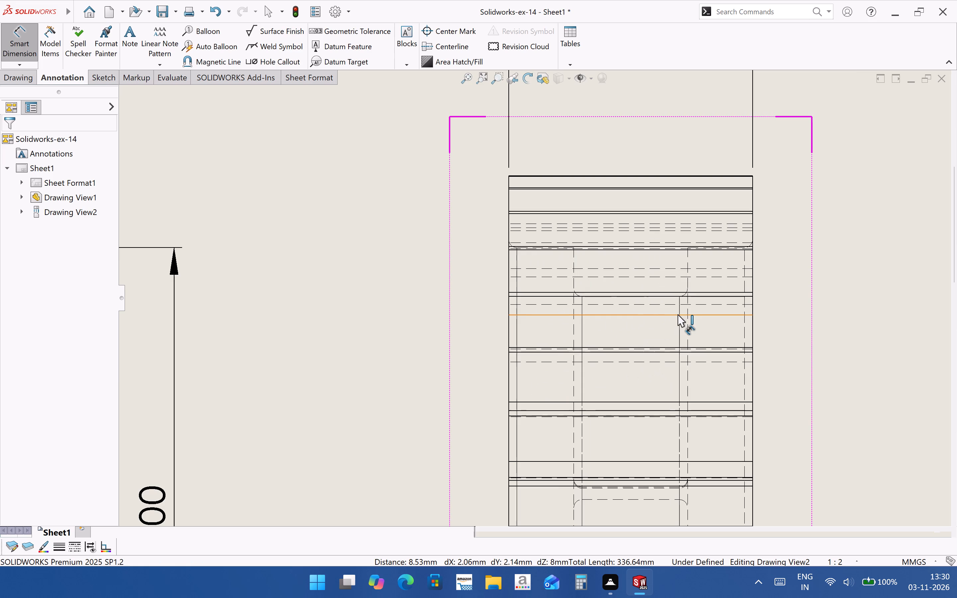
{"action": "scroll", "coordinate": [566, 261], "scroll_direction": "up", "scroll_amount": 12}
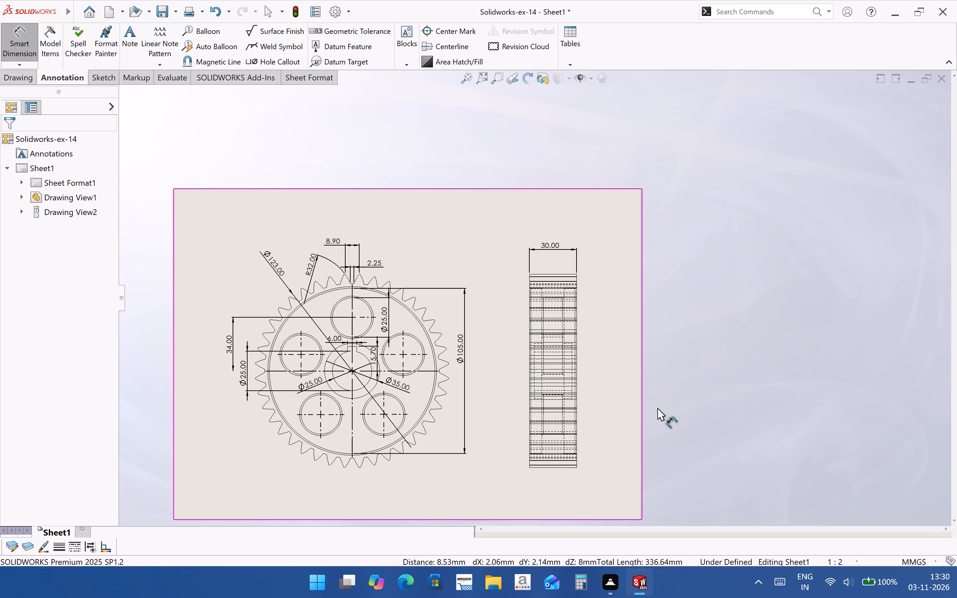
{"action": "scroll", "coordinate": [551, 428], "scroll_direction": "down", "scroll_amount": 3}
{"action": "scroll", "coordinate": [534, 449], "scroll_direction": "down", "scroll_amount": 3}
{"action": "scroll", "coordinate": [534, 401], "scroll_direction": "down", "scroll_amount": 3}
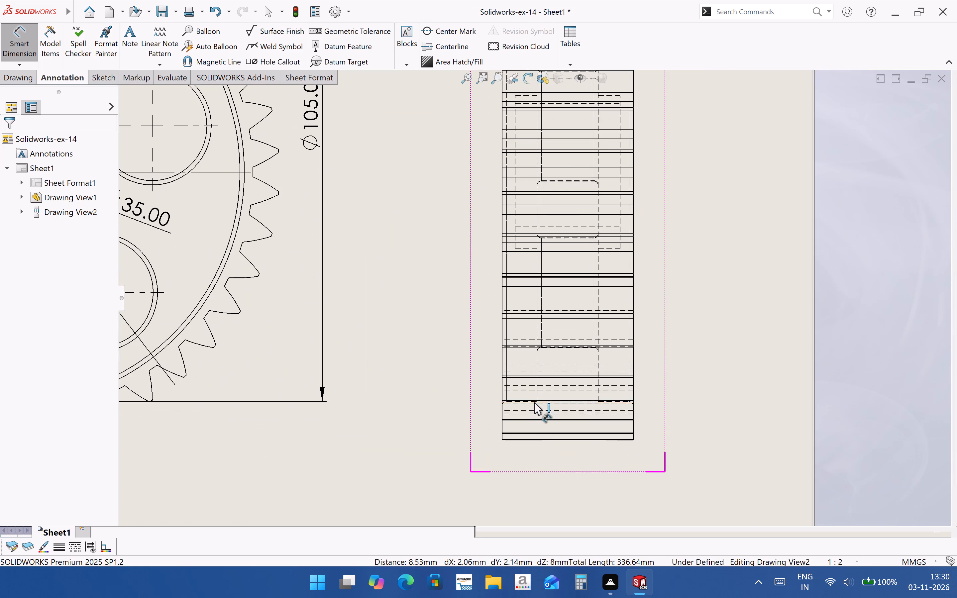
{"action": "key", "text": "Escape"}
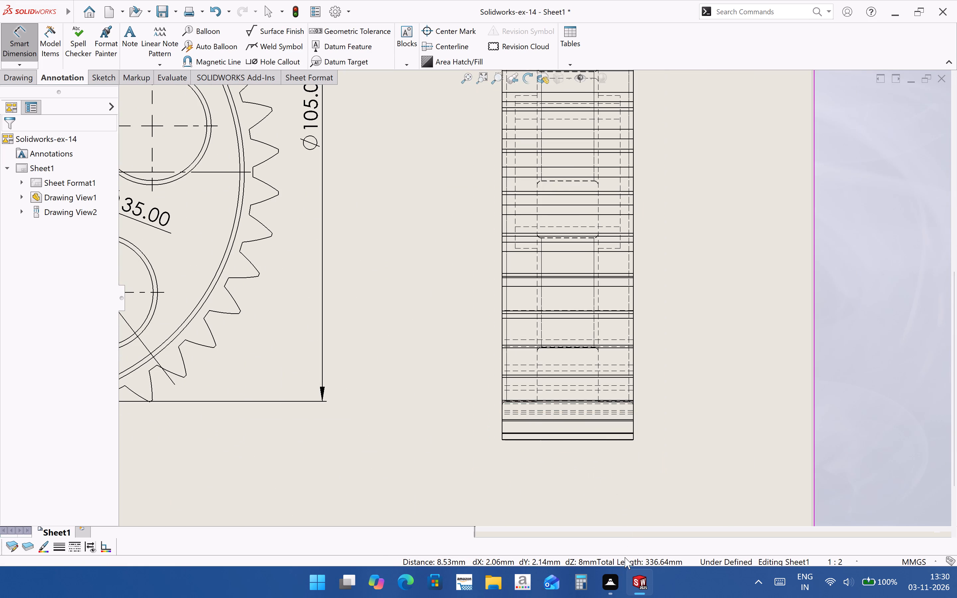
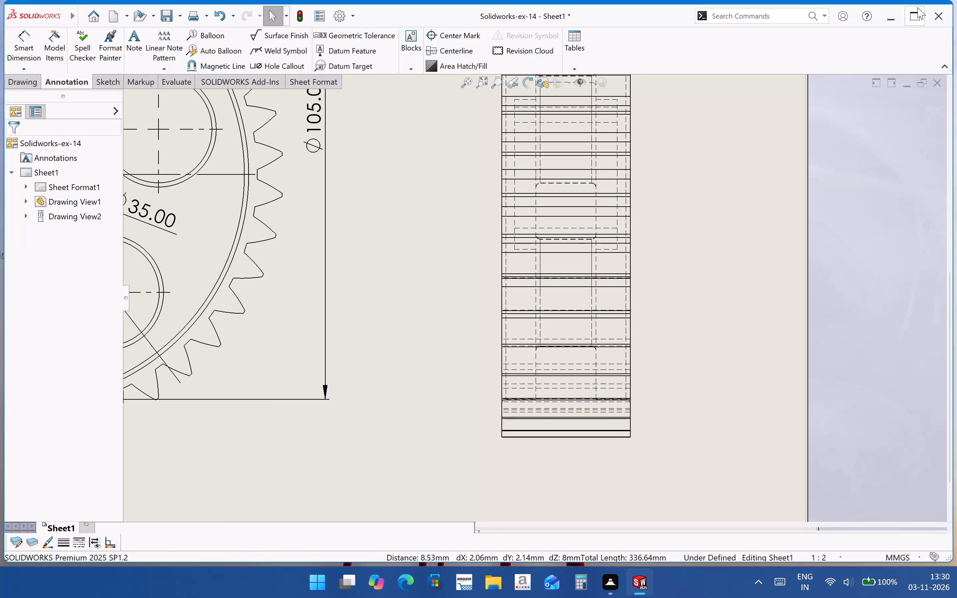
Switch to the gear part and examine the recess depth between the tooth face and the web face, viewing both sides.
{"action": "left_click", "coordinate": [917, 7]}
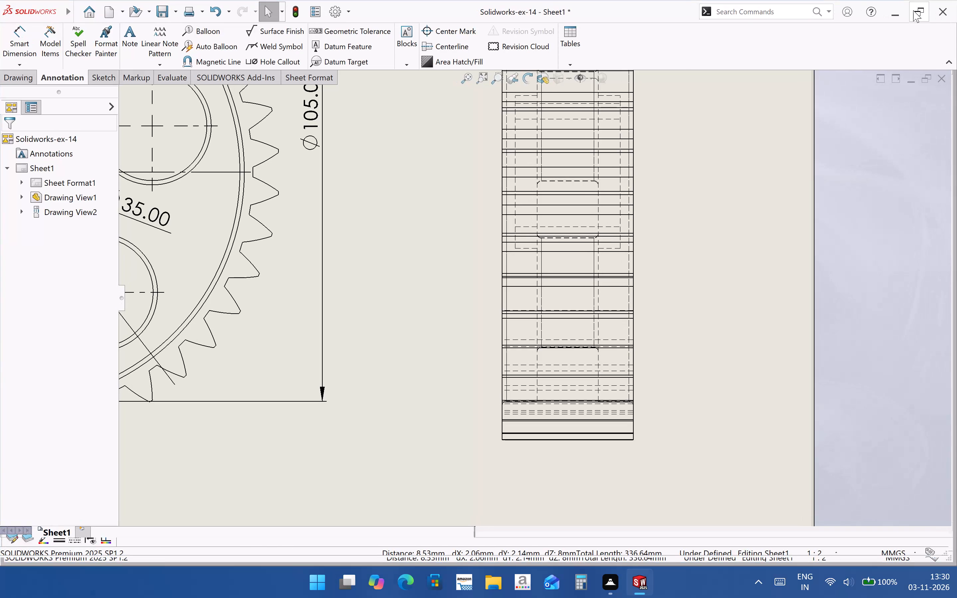
{"action": "key", "text": "ctrl+Tab"}
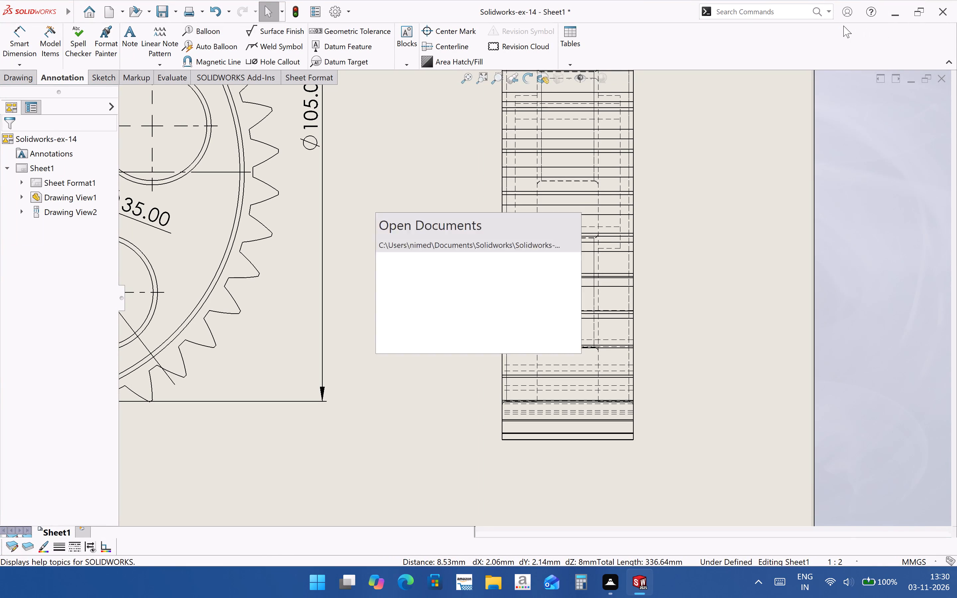
{"action": "middle_click_drag", "start_coordinate": [567, 312], "coordinate": [519, 301]}
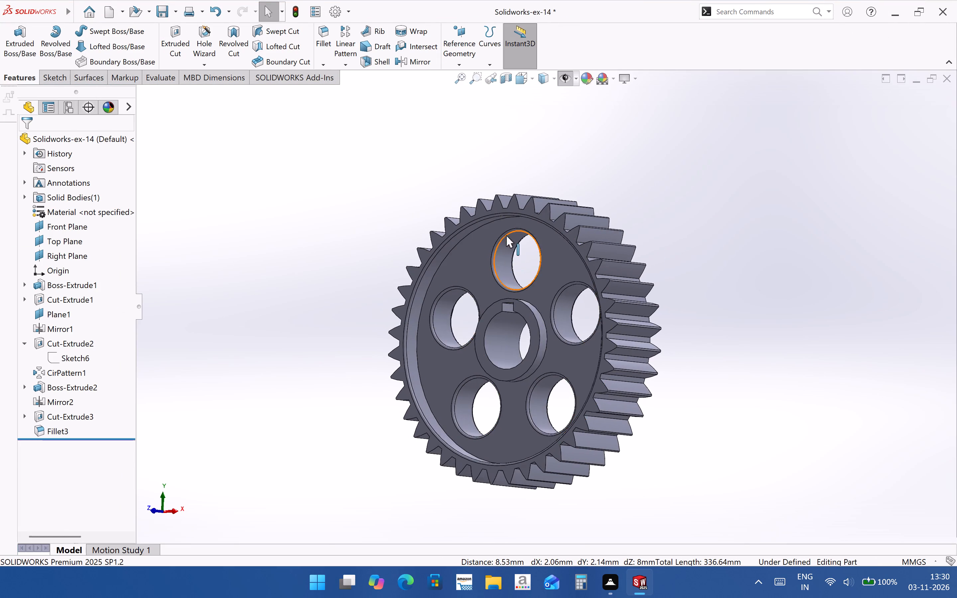
{"action": "scroll", "coordinate": [506, 235], "scroll_direction": "down", "scroll_amount": 6}
{"action": "left_click", "coordinate": [657, 373]}
{"action": "scroll", "coordinate": [703, 313], "scroll_direction": "down", "scroll_amount": 3}
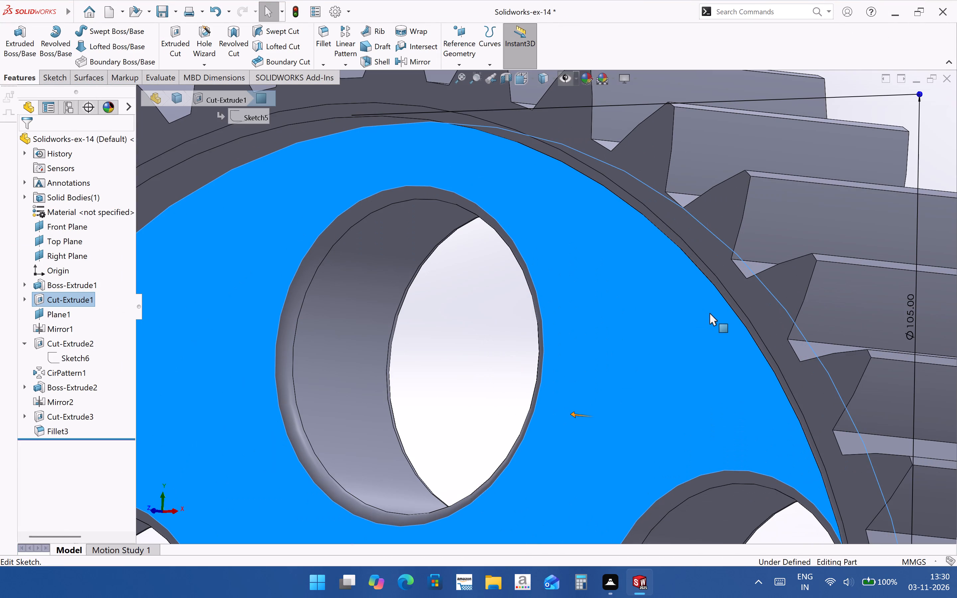
{"action": "left_click", "coordinate": [767, 314], "text": "ctrl"}
{"action": "scroll", "coordinate": [739, 334], "scroll_direction": "up", "scroll_amount": 3}
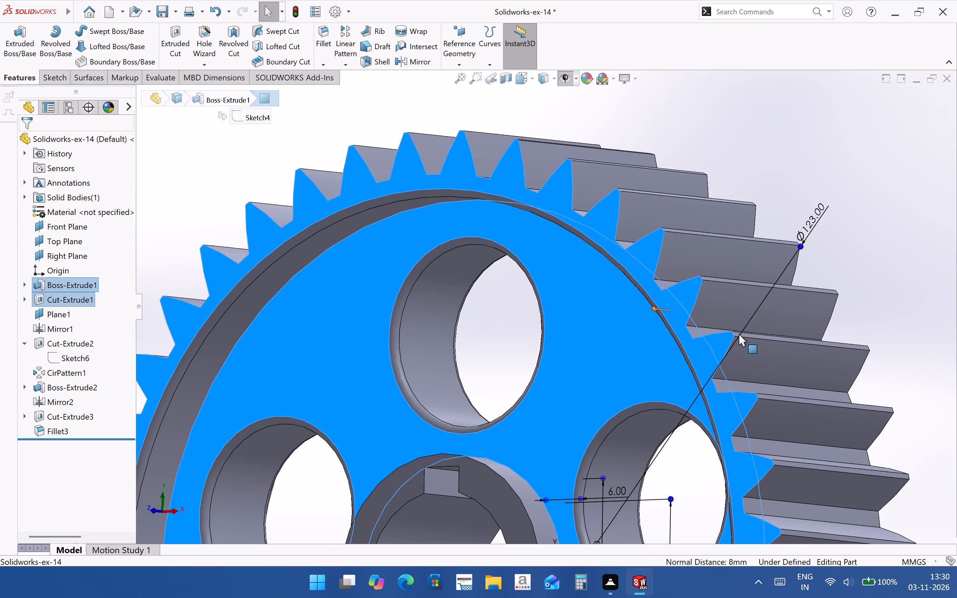
{"action": "middle_click_drag", "start_coordinate": [687, 324], "coordinate": [772, 175]}
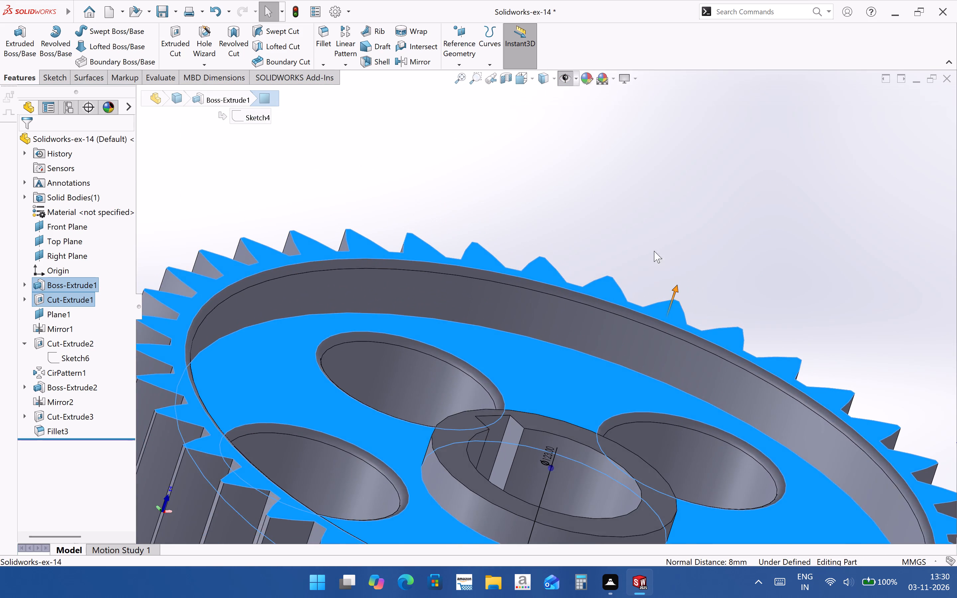
{"action": "scroll", "coordinate": [554, 322], "scroll_direction": "up", "scroll_amount": 5}
{"action": "middle_click_drag", "start_coordinate": [557, 364], "coordinate": [677, 129]}
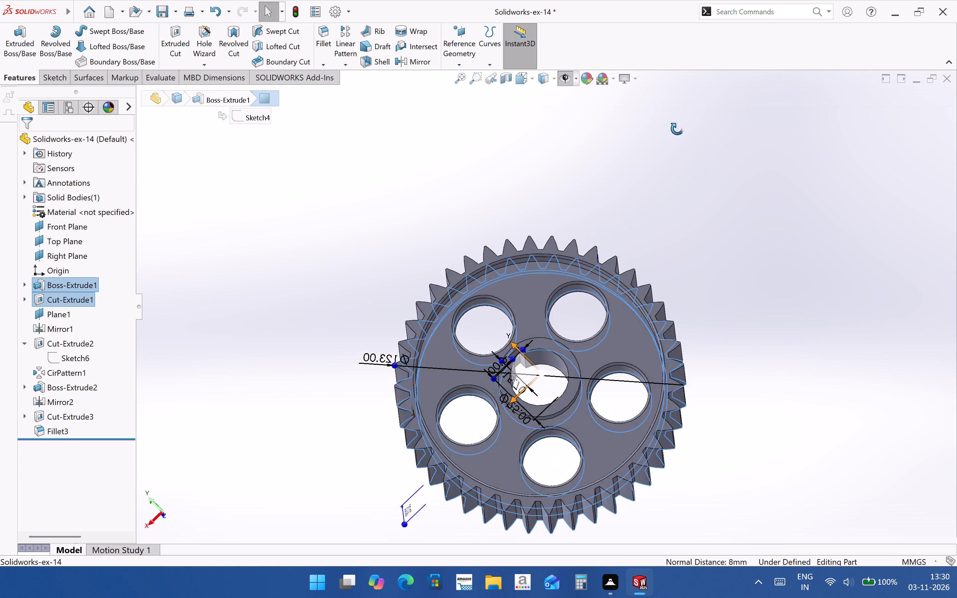
{"action": "middle_click_drag", "start_coordinate": [677, 129], "coordinate": [612, 186]}
{"action": "scroll", "coordinate": [612, 187], "scroll_direction": "up", "scroll_amount": 1}
{"action": "left_click", "coordinate": [750, 280]}
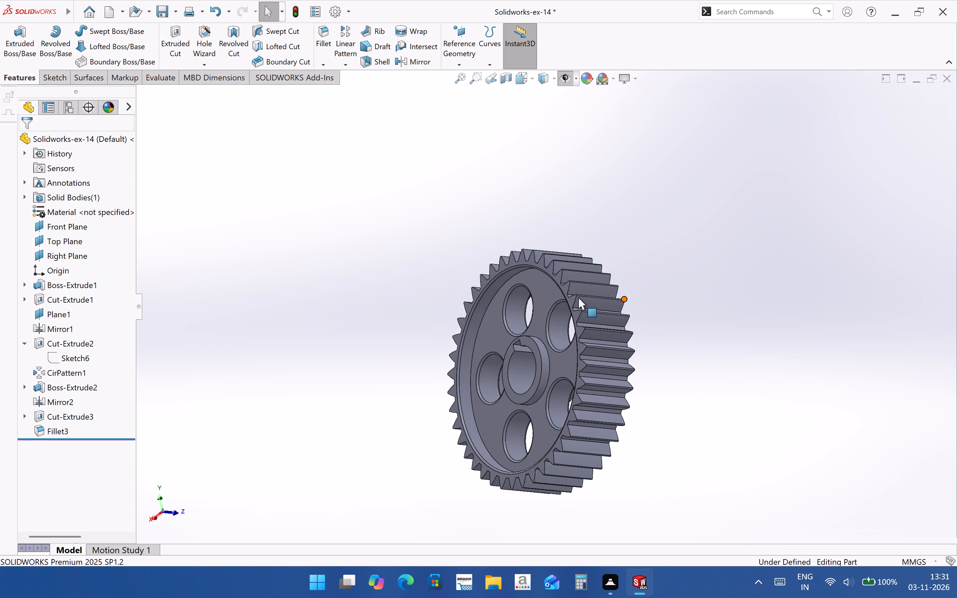
{"action": "scroll", "coordinate": [533, 269], "scroll_direction": "down", "scroll_amount": 3}
{"action": "left_click", "coordinate": [547, 321]}
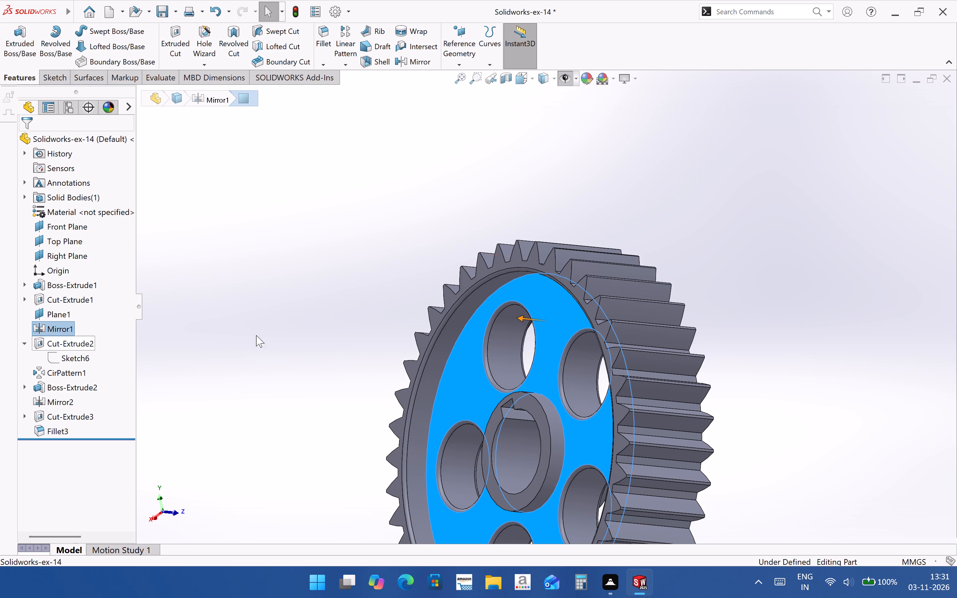
Edit Cut-Extrude1, the 105 mm diameter recess in the gear's face, and set its blind depth to 5 mm.
{"action": "middle_click_drag", "start_coordinate": [476, 335], "coordinate": [352, 313]}
{"action": "left_click", "coordinate": [393, 284]}
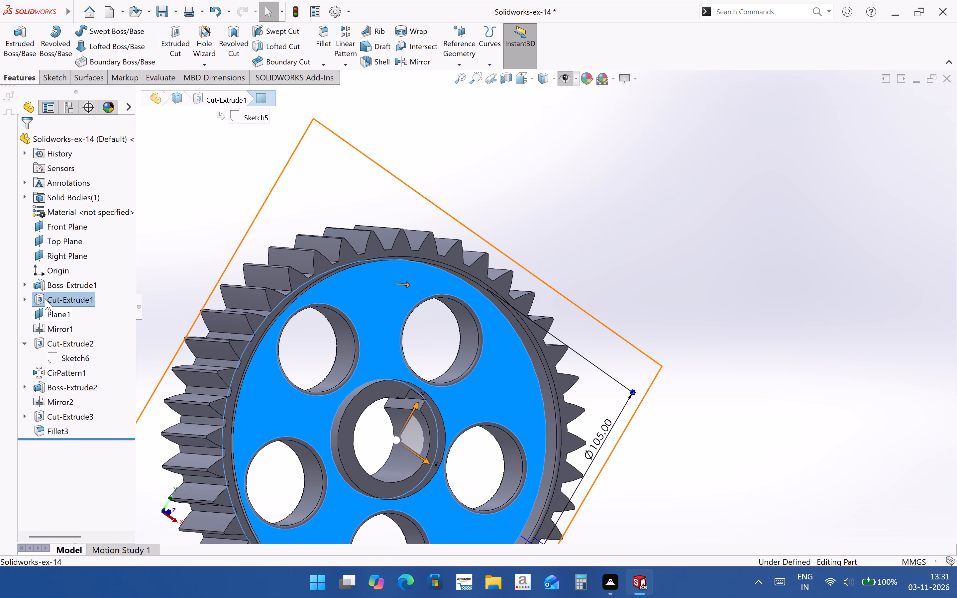
{"action": "left_click", "coordinate": [45, 299]}
{"action": "left_click", "coordinate": [56, 274]}
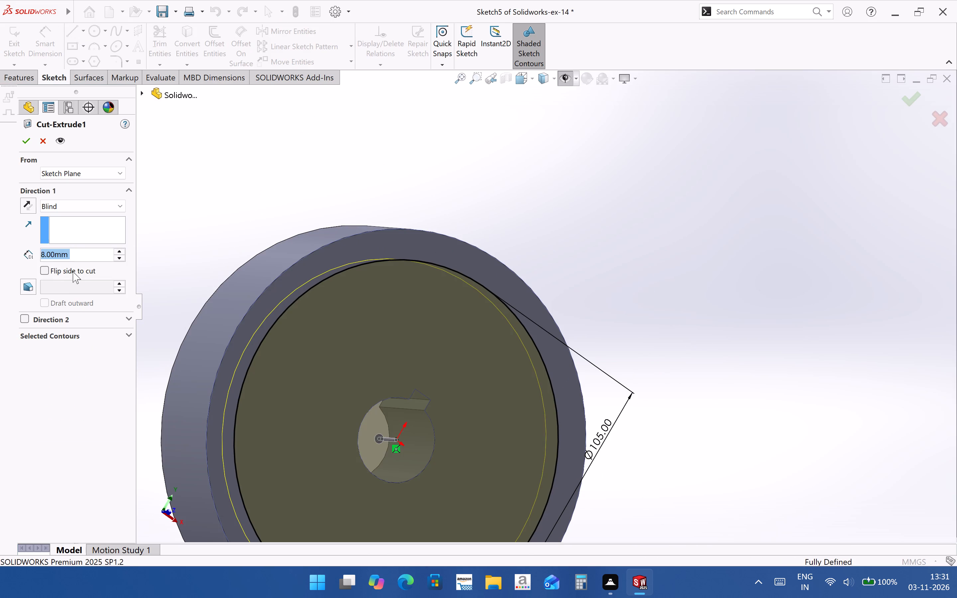
{"action": "left_click_drag", "start_coordinate": [85, 254], "coordinate": [17, 248]}
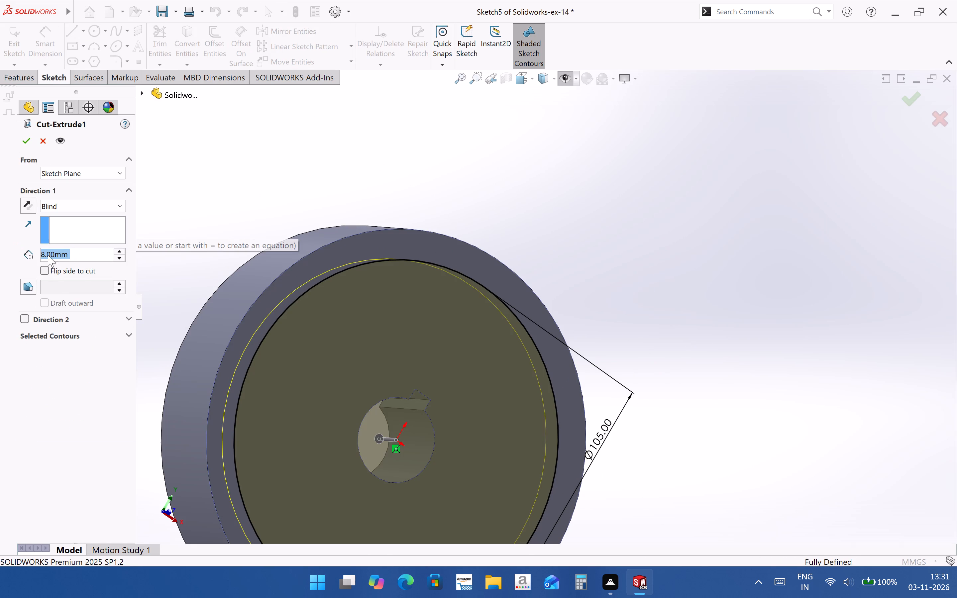
{"action": "left_click_drag", "start_coordinate": [69, 252], "coordinate": [58, 252]}
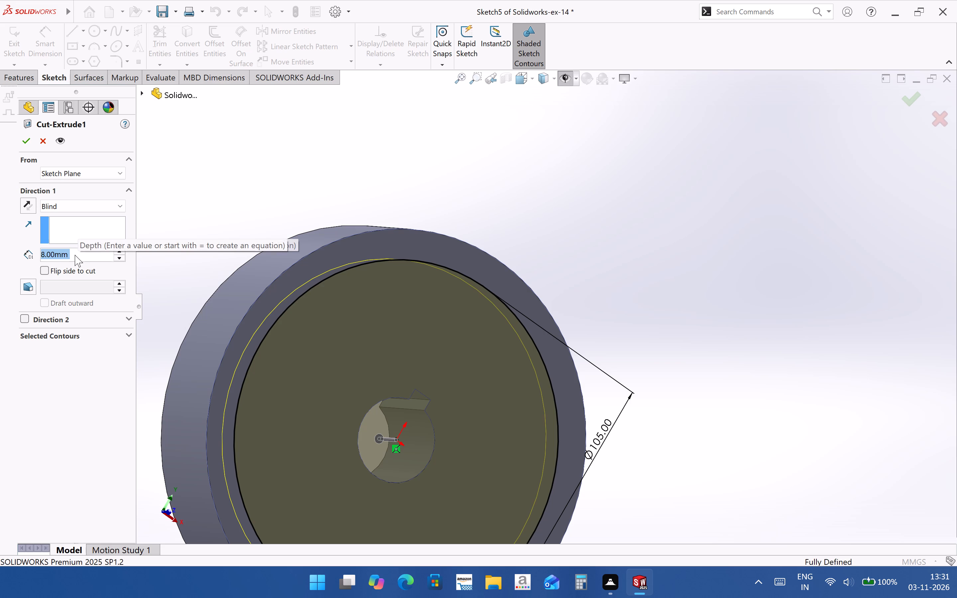
{"action": "key", "text": "BackSpace"}
{"action": "key", "text": "5"}
{"action": "key", "text": "Return"}
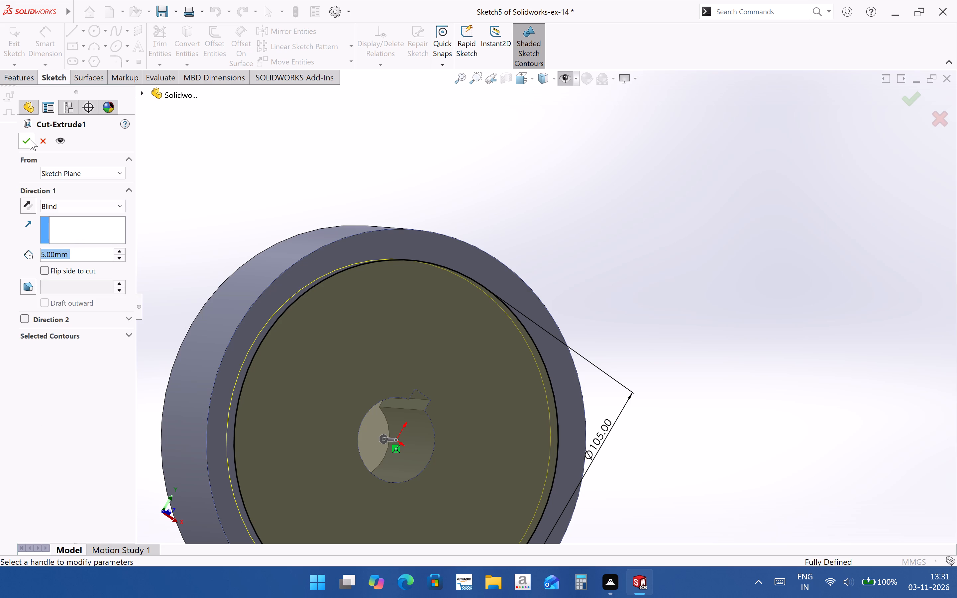
{"action": "left_click", "coordinate": [30, 138]}
{"action": "left_click", "coordinate": [581, 268]}
{"action": "scroll", "coordinate": [459, 364], "scroll_direction": "down", "scroll_amount": 1}
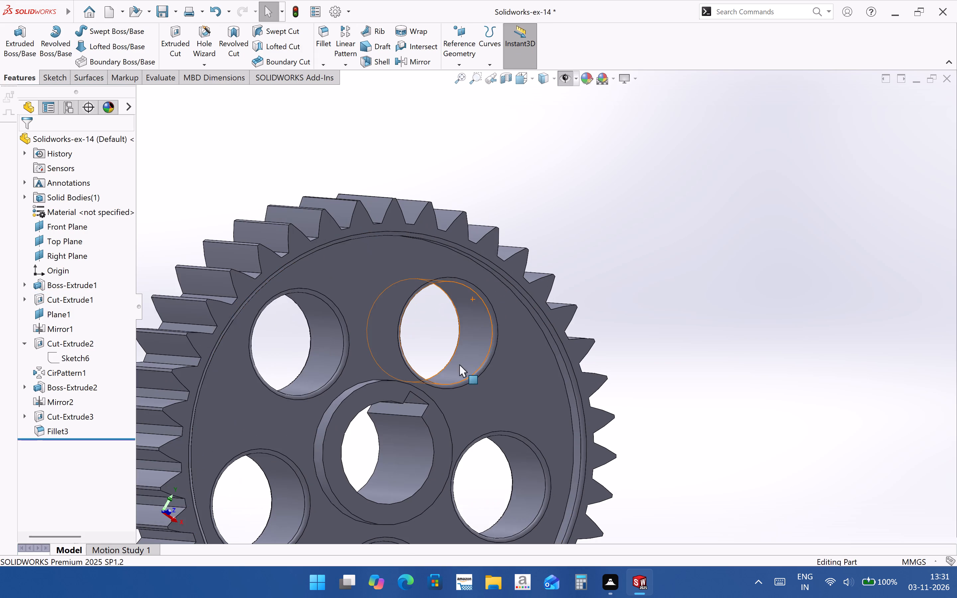
{"action": "scroll", "coordinate": [459, 364], "scroll_direction": "down", "scroll_amount": 1}
{"action": "middle_click_drag", "start_coordinate": [415, 395], "coordinate": [431, 466]}
{"action": "scroll", "coordinate": [593, 349], "scroll_direction": "up", "scroll_amount": 3}
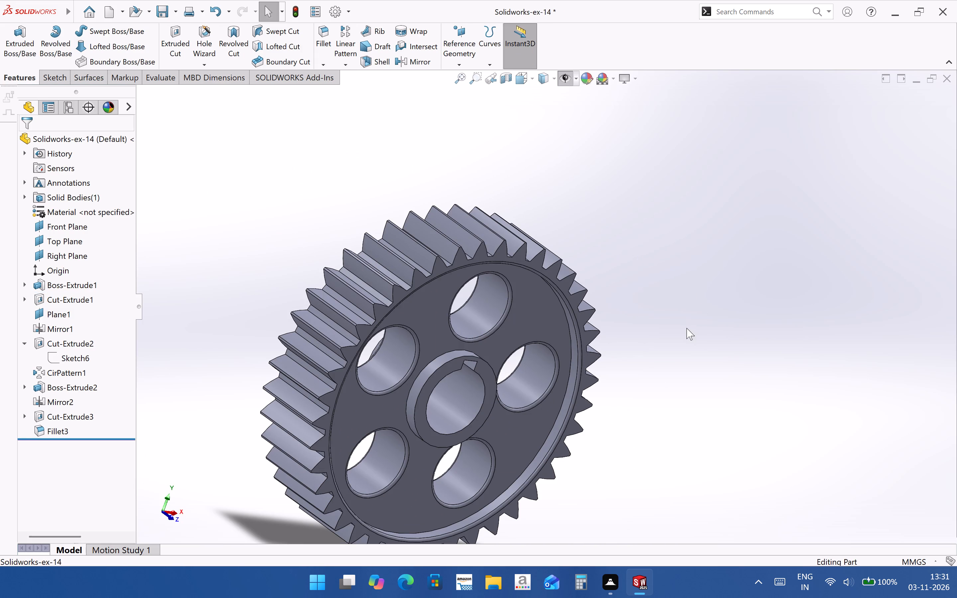
Return to the drawing and dimension the side view's left recess depth, from outer edge to hidden web edge, placing it beside the view.
{"action": "key", "text": "ctrl+Tab"}
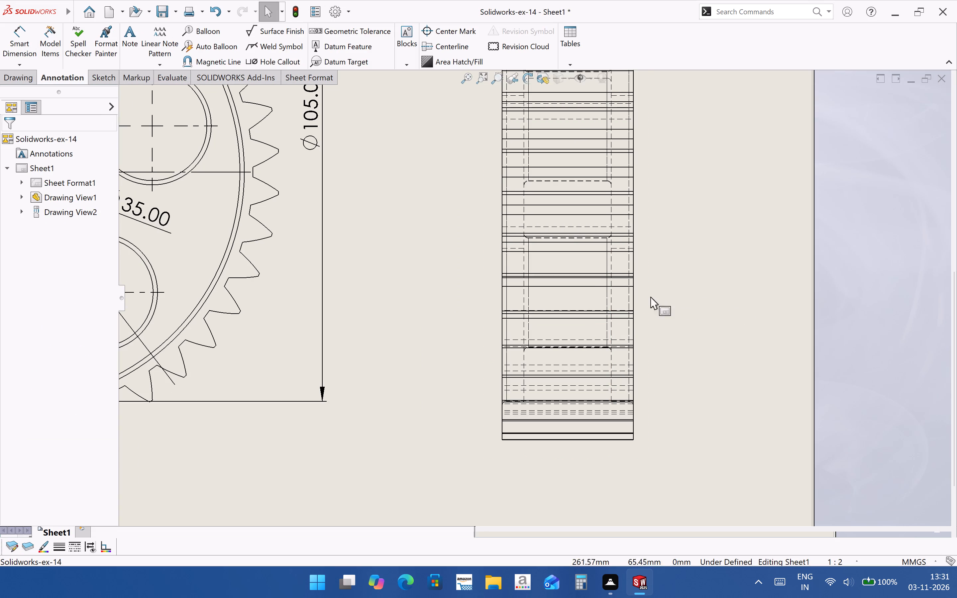
{"action": "scroll", "coordinate": [673, 377], "scroll_direction": "up", "scroll_amount": 4}
{"action": "scroll", "coordinate": [632, 389], "scroll_direction": "up", "scroll_amount": 3}
{"action": "scroll", "coordinate": [468, 231], "scroll_direction": "down", "scroll_amount": 3}
{"action": "scroll", "coordinate": [451, 208], "scroll_direction": "down", "scroll_amount": 2}
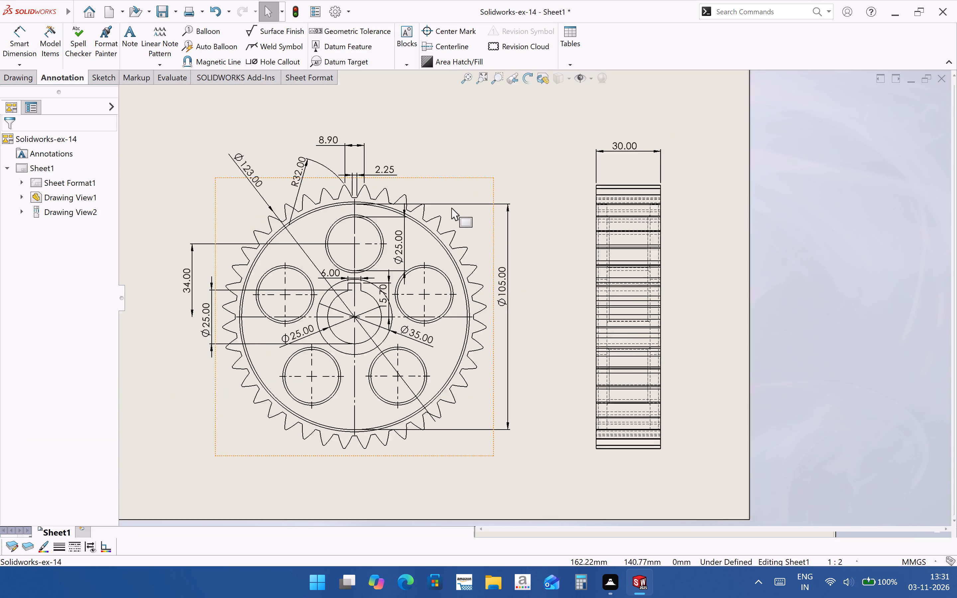
{"action": "scroll", "coordinate": [451, 208], "scroll_direction": "down", "scroll_amount": 5}
{"action": "scroll", "coordinate": [578, 233], "scroll_direction": "up", "scroll_amount": 3}
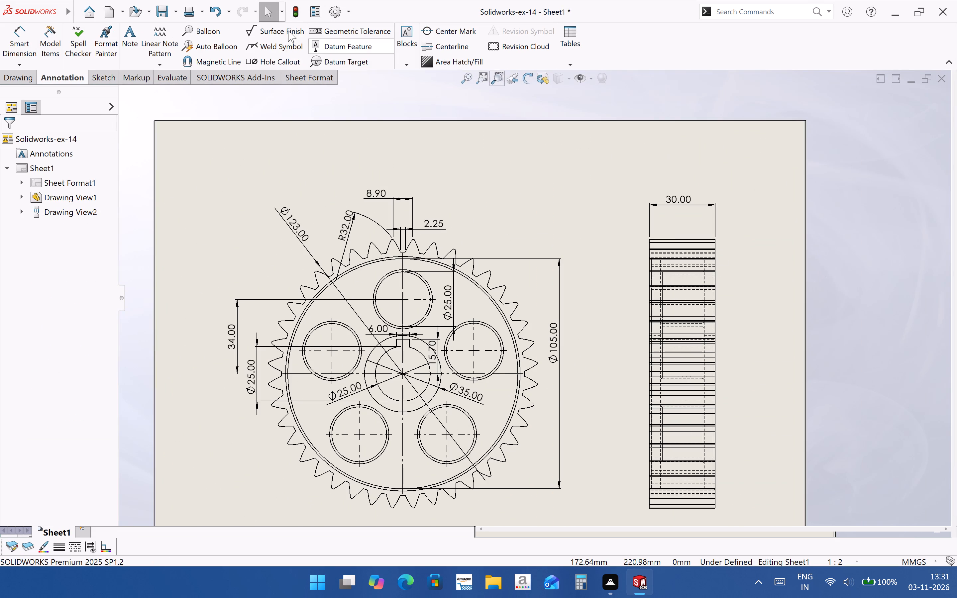
{"action": "left_click", "coordinate": [33, 43]}
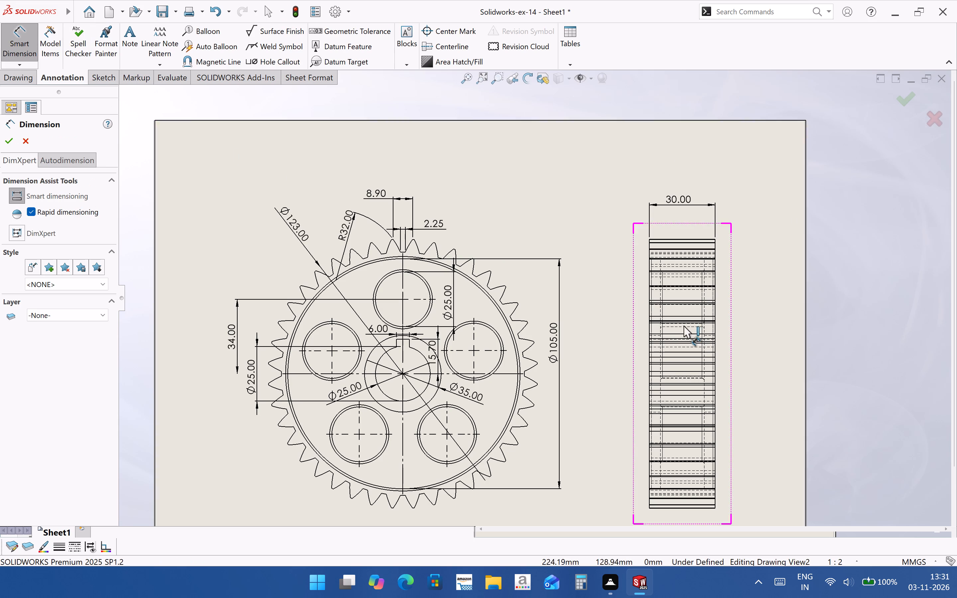
{"action": "scroll", "coordinate": [640, 297], "scroll_direction": "down", "scroll_amount": 7}
{"action": "scroll", "coordinate": [646, 296], "scroll_direction": "up", "scroll_amount": 3}
{"action": "scroll", "coordinate": [580, 284], "scroll_direction": "down", "scroll_amount": 4}
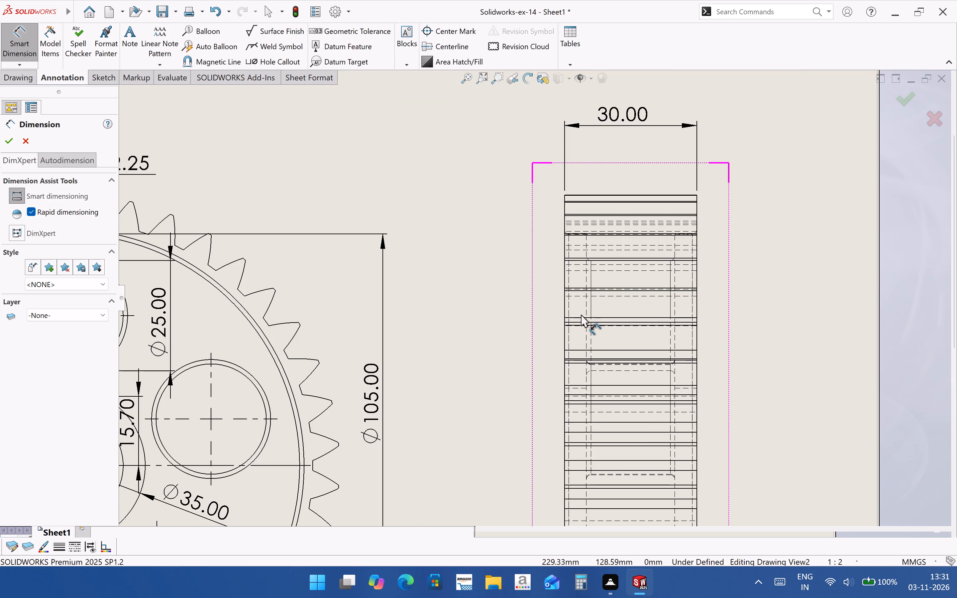
{"action": "scroll", "coordinate": [581, 315], "scroll_direction": "down", "scroll_amount": 4}
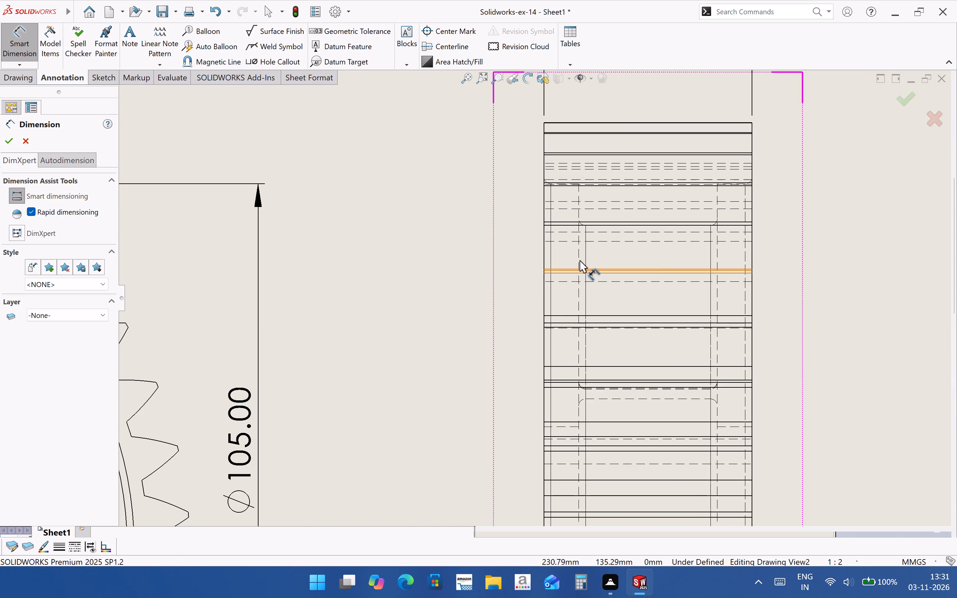
{"action": "left_click", "coordinate": [579, 258]}
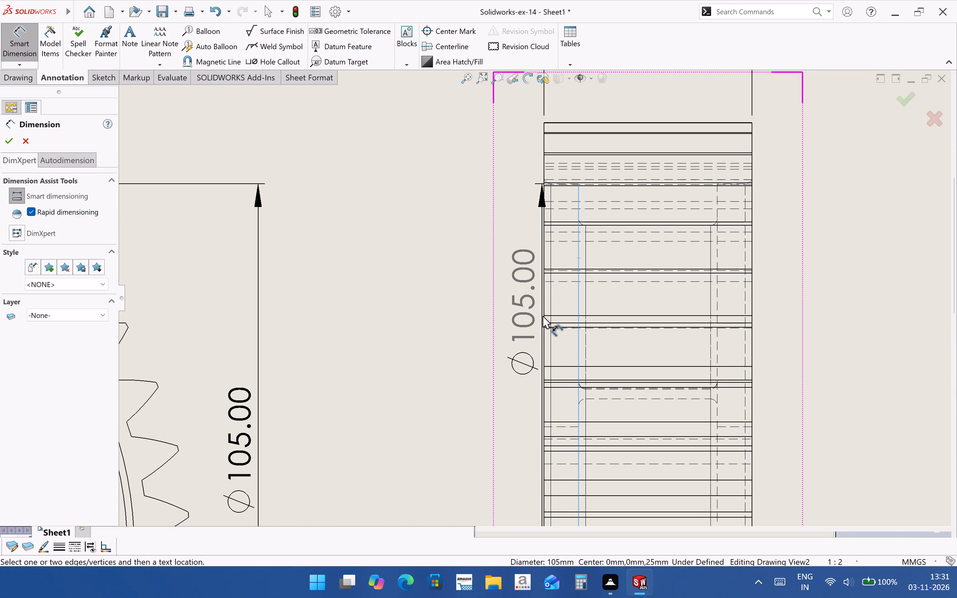
{"action": "scroll", "coordinate": [546, 314], "scroll_direction": "down", "scroll_amount": 6}
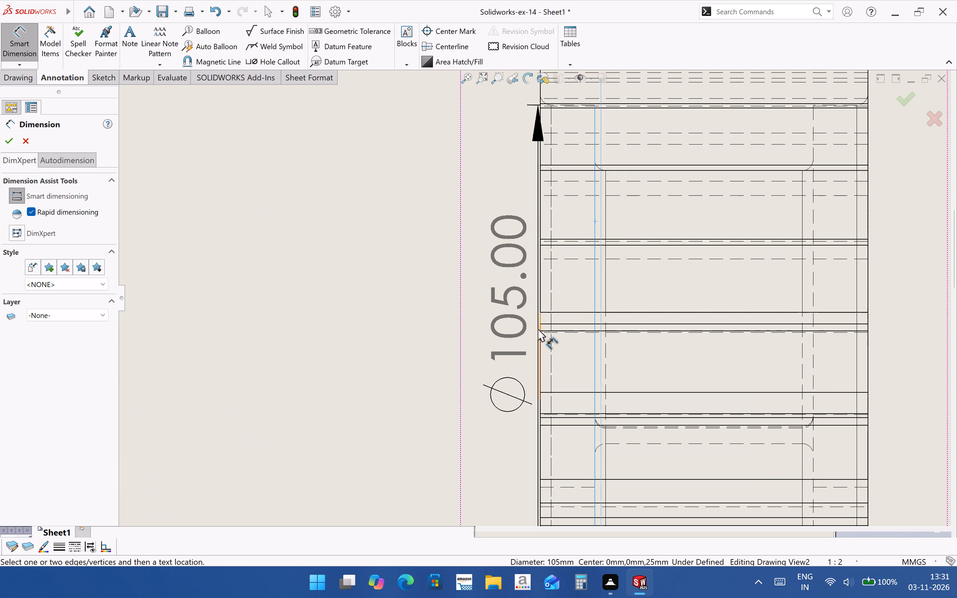
{"action": "scroll", "coordinate": [538, 329], "scroll_direction": "down", "scroll_amount": 5}
{"action": "left_click", "coordinate": [546, 364]}
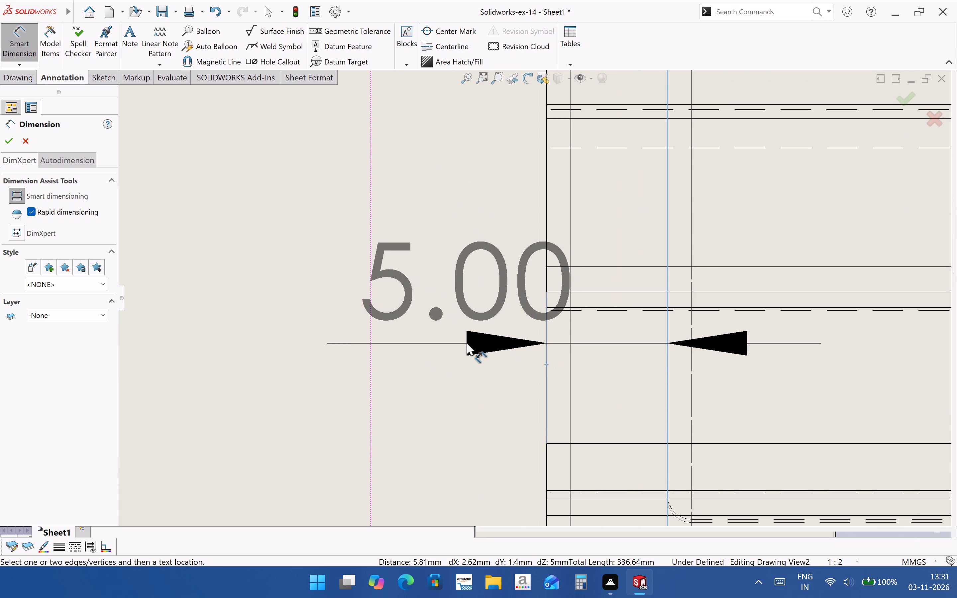
{"action": "scroll", "coordinate": [467, 343], "scroll_direction": "up", "scroll_amount": 10}
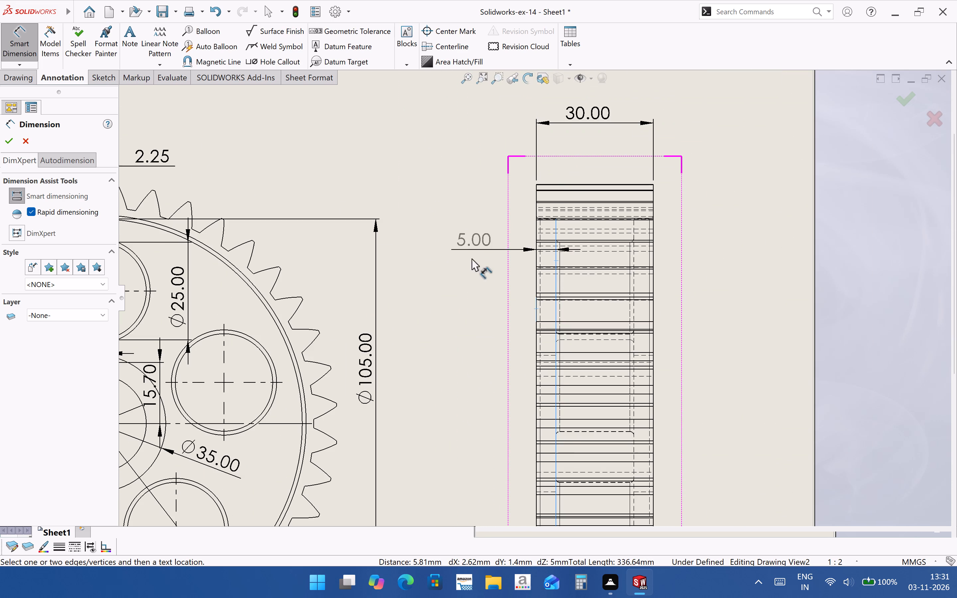
{"action": "left_click", "coordinate": [487, 292]}
{"action": "left_click", "coordinate": [728, 318]}
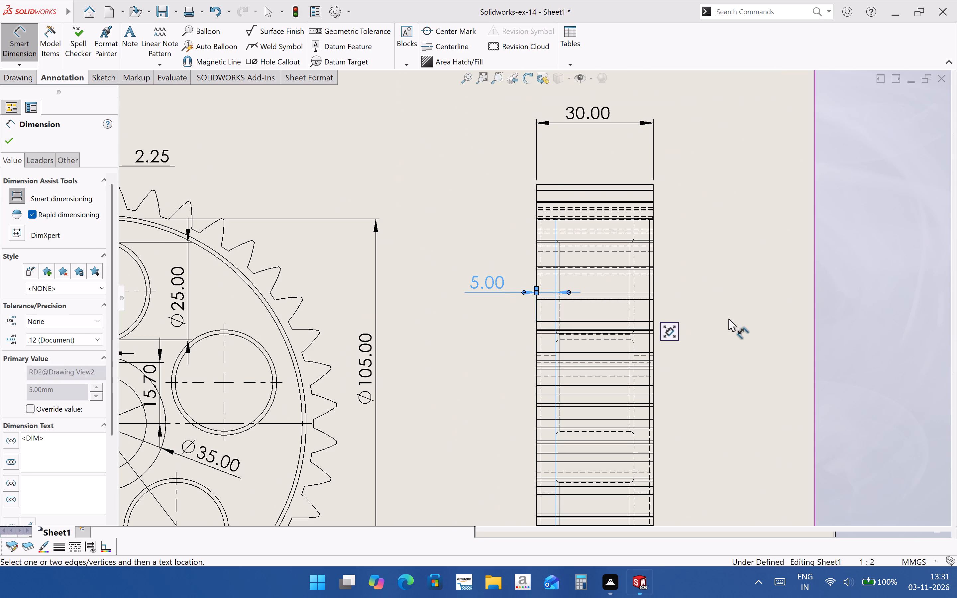
Dimension the opposite recess depth in the side view, from hidden web edge to right outer edge, in line with the first.
{"action": "scroll", "coordinate": [638, 246], "scroll_direction": "down", "scroll_amount": 6}
{"action": "scroll", "coordinate": [592, 330], "scroll_direction": "down", "scroll_amount": 4}
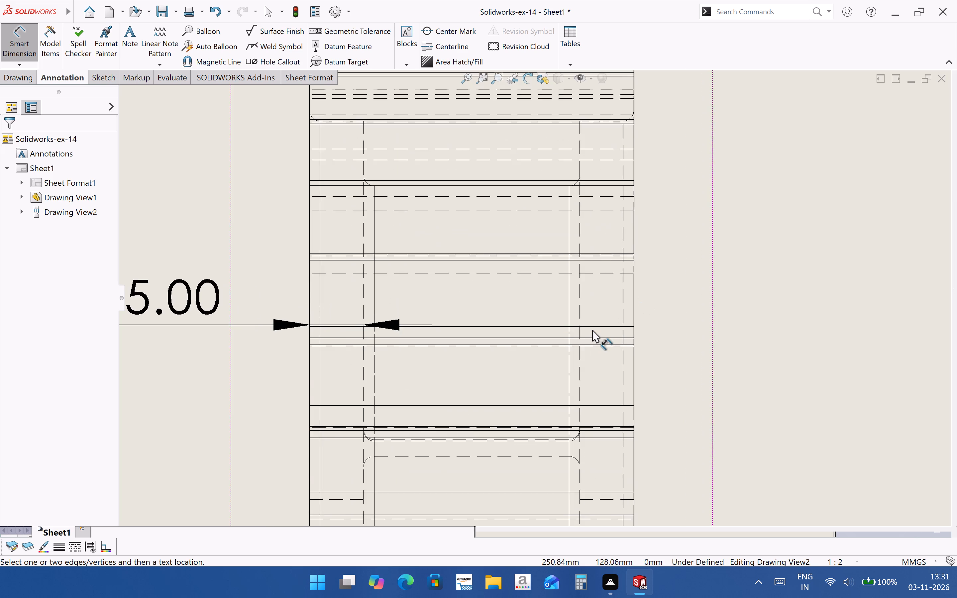
{"action": "left_click", "coordinate": [576, 308]}
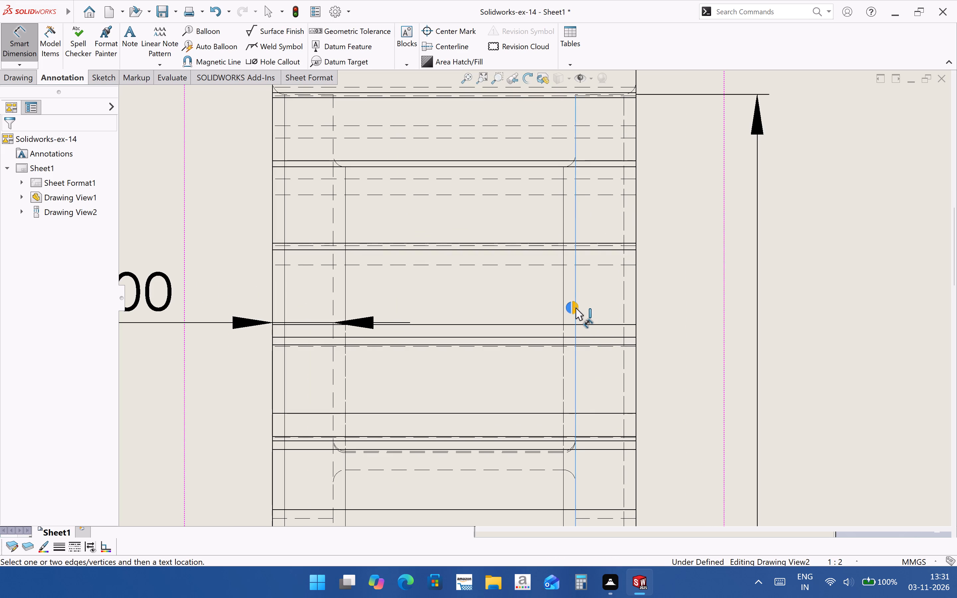
{"action": "scroll", "coordinate": [623, 305], "scroll_direction": "down", "scroll_amount": 3}
{"action": "left_click", "coordinate": [627, 307]}
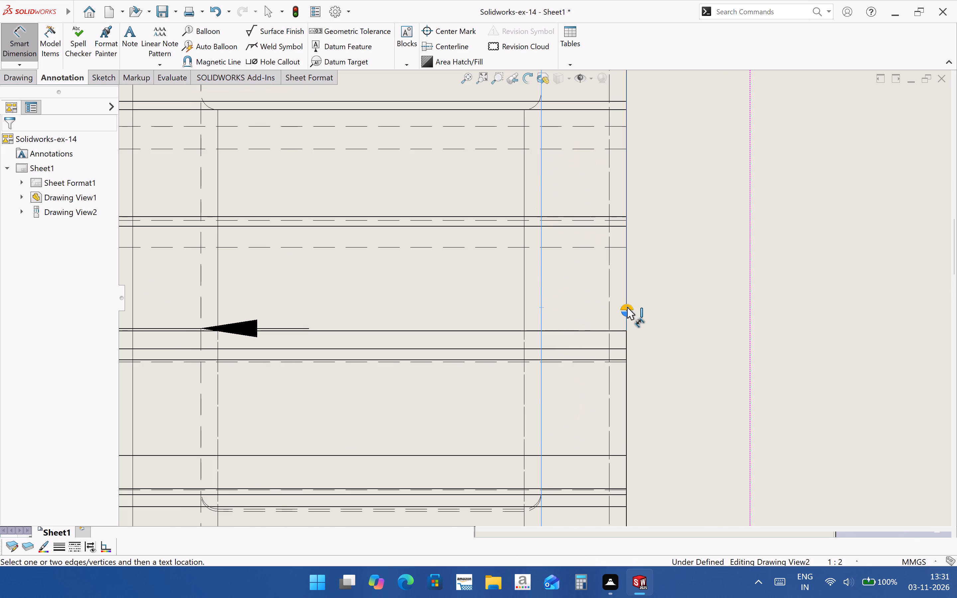
{"action": "scroll", "coordinate": [679, 309], "scroll_direction": "up", "scroll_amount": 5}
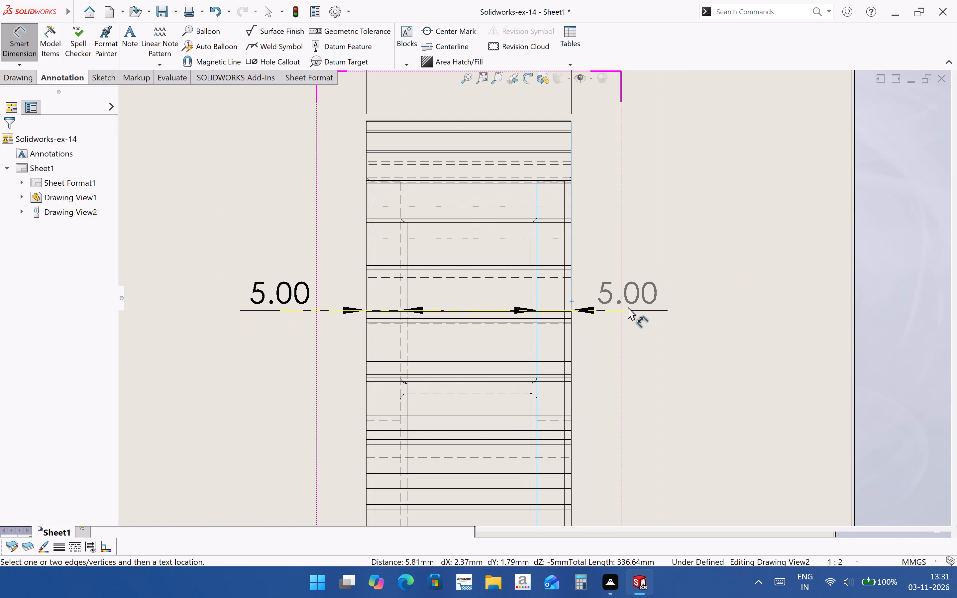
{"action": "left_click", "coordinate": [628, 307]}
{"action": "left_click", "coordinate": [747, 391]}
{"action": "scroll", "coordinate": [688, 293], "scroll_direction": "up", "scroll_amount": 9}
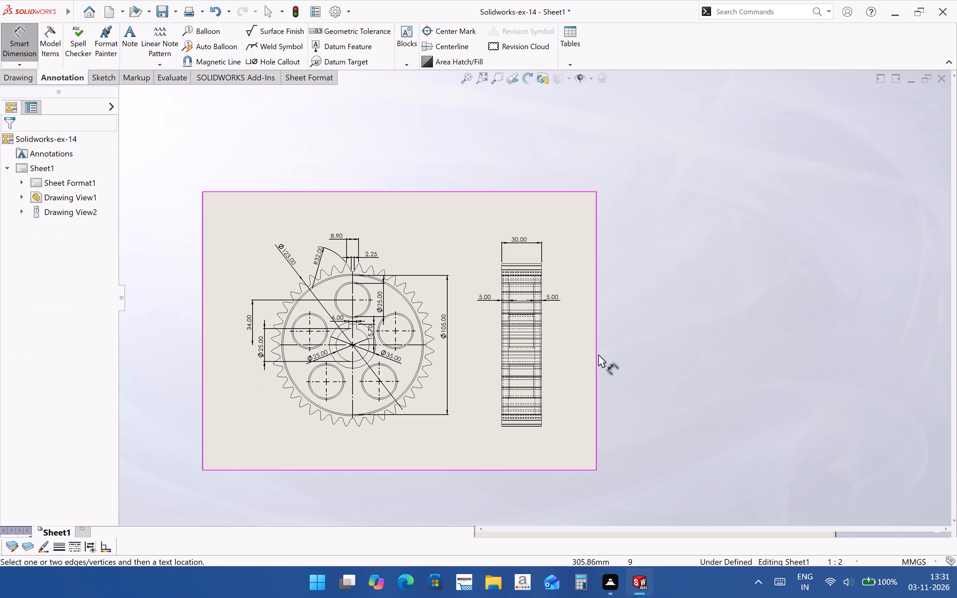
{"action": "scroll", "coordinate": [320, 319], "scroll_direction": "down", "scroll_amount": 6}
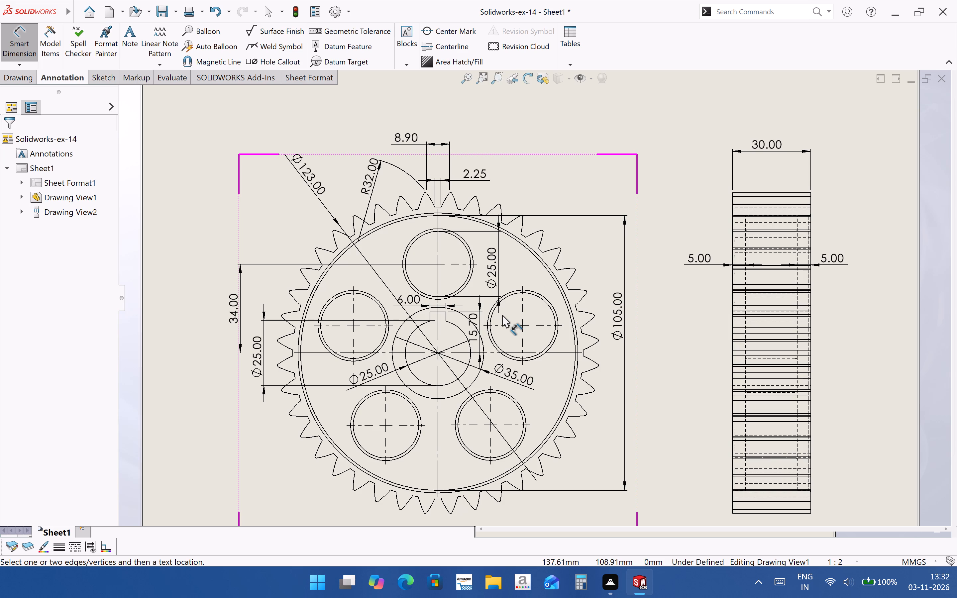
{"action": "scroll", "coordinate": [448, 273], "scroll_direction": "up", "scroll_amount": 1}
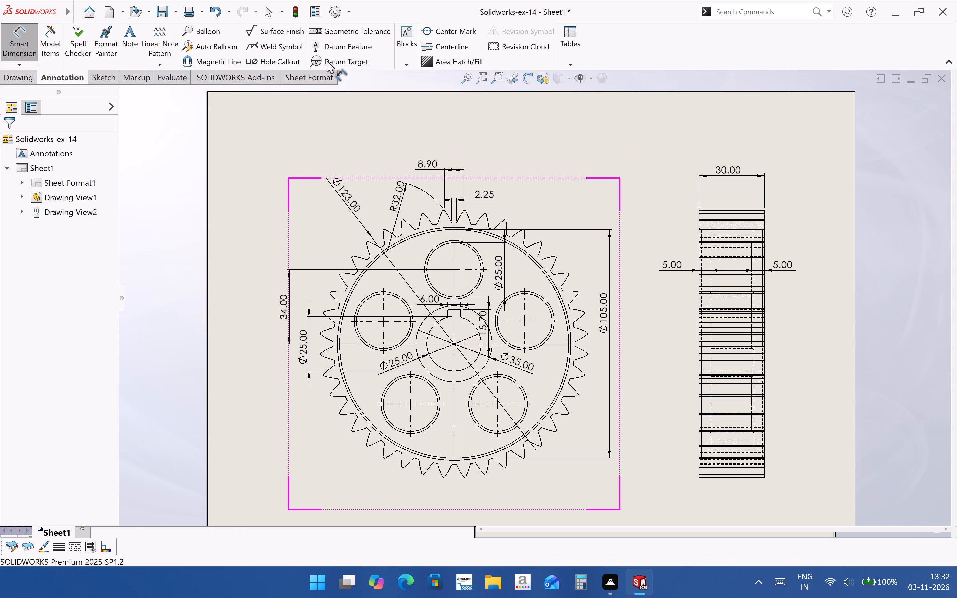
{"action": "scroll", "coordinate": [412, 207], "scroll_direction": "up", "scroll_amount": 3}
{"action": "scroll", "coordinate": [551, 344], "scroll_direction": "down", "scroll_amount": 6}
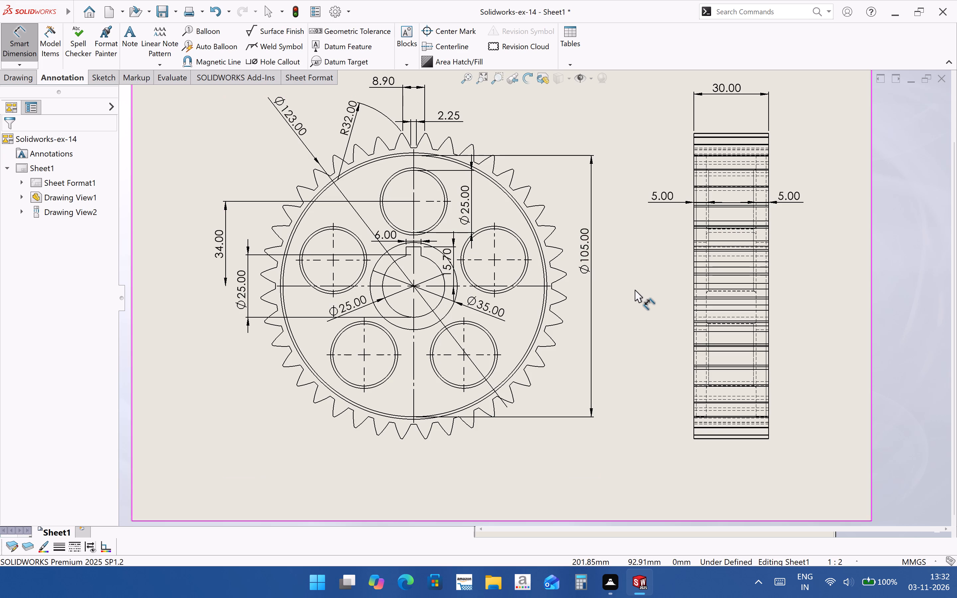
Examine the dimensions on the side view and front view, then inspect the gear teeth at the top of the front view.
{"action": "scroll", "coordinate": [638, 352], "scroll_direction": "up", "scroll_amount": 2}
{"action": "scroll", "coordinate": [671, 176], "scroll_direction": "down", "scroll_amount": 3}
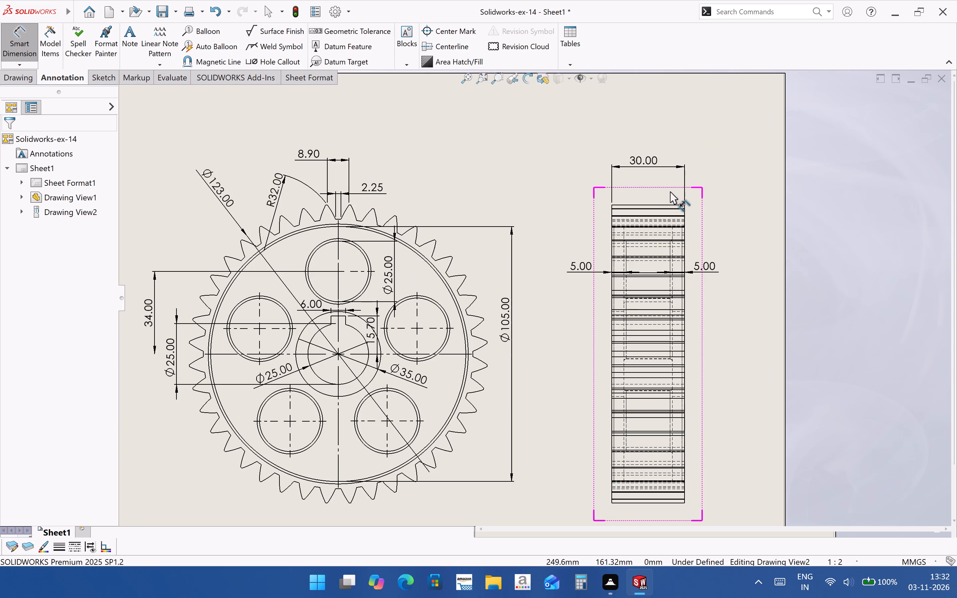
{"action": "scroll", "coordinate": [692, 267], "scroll_direction": "up", "scroll_amount": 2}
{"action": "scroll", "coordinate": [578, 296], "scroll_direction": "down", "scroll_amount": 5}
{"action": "scroll", "coordinate": [617, 300], "scroll_direction": "up", "scroll_amount": 2}
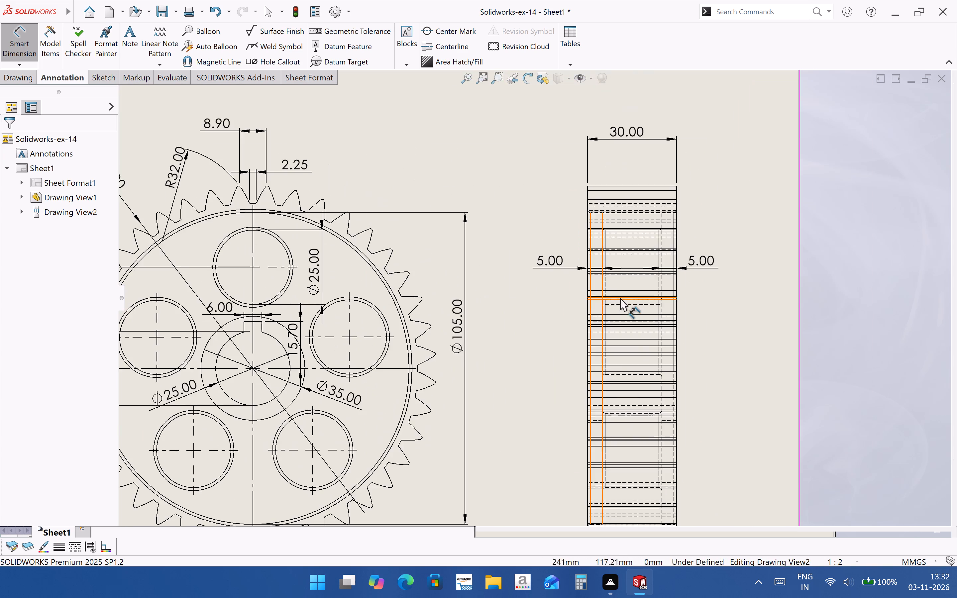
{"action": "scroll", "coordinate": [620, 298], "scroll_direction": "up", "scroll_amount": 2}
{"action": "scroll", "coordinate": [257, 307], "scroll_direction": "down", "scroll_amount": 4}
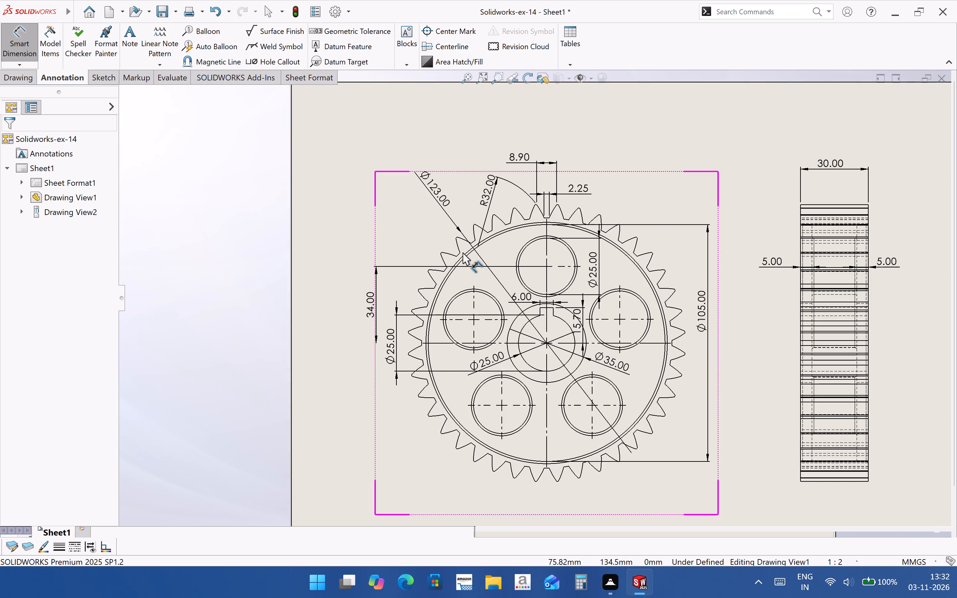
{"action": "scroll", "coordinate": [603, 206], "scroll_direction": "down", "scroll_amount": 4}
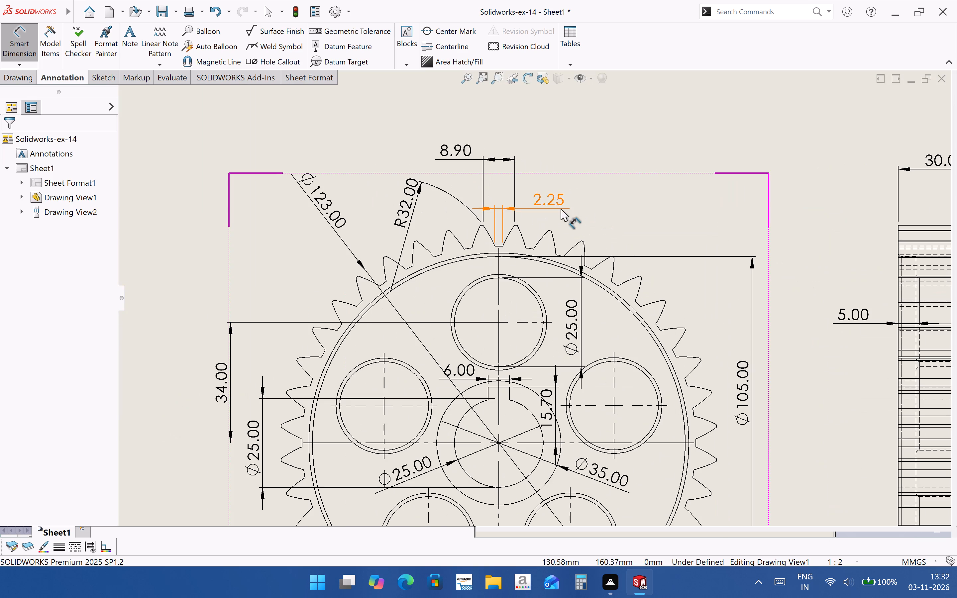
{"action": "scroll", "coordinate": [560, 246], "scroll_direction": "up", "scroll_amount": 2}
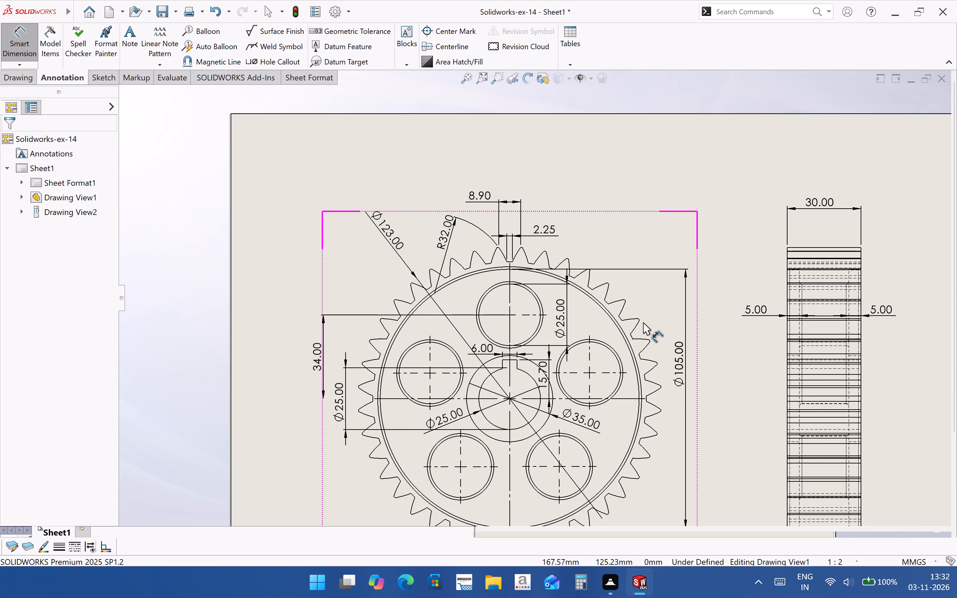
{"action": "scroll", "coordinate": [642, 322], "scroll_direction": "down", "scroll_amount": 2}
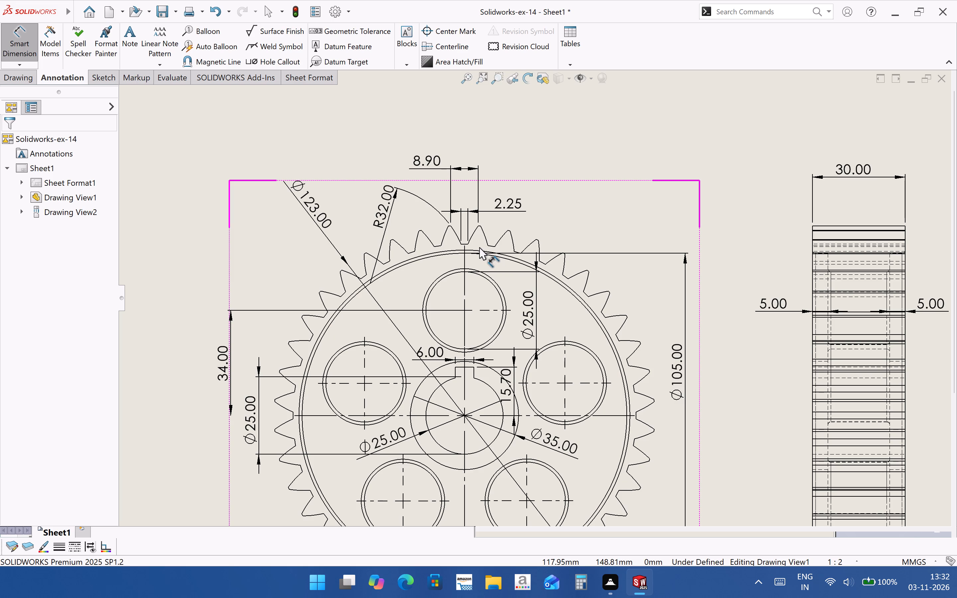
{"action": "scroll", "coordinate": [450, 238], "scroll_direction": "down", "scroll_amount": 4}
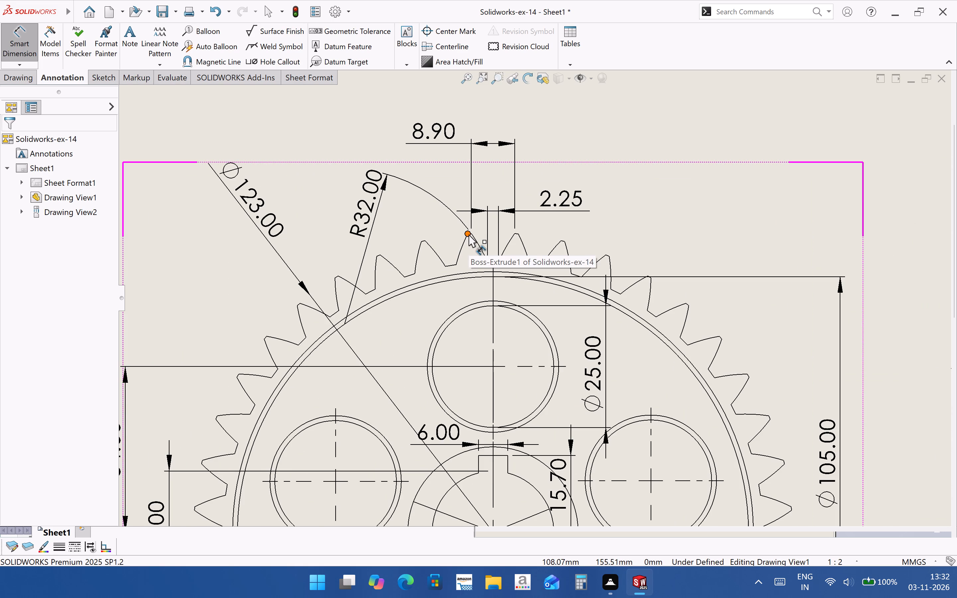
{"action": "scroll", "coordinate": [336, 340], "scroll_direction": "down", "scroll_amount": 3}
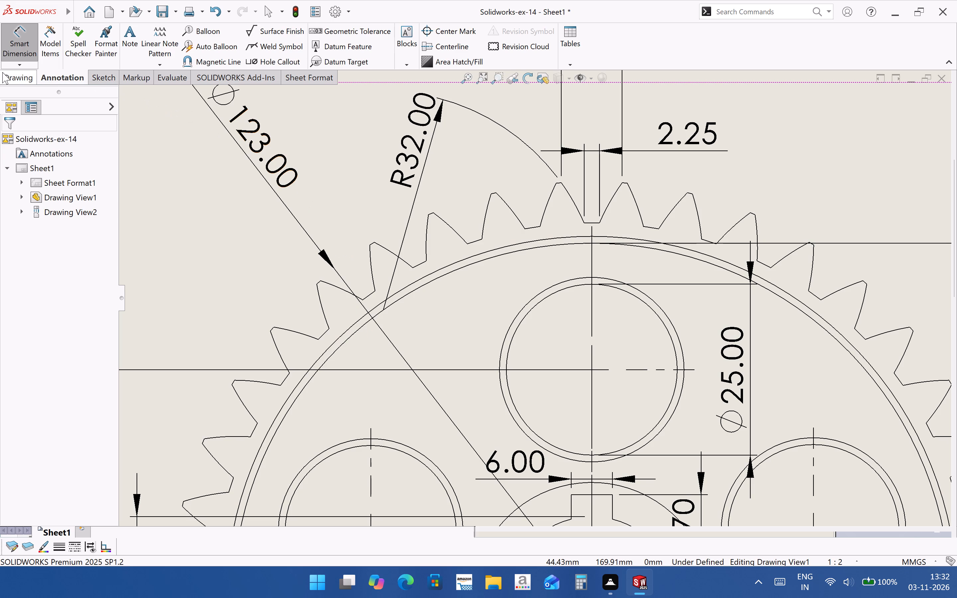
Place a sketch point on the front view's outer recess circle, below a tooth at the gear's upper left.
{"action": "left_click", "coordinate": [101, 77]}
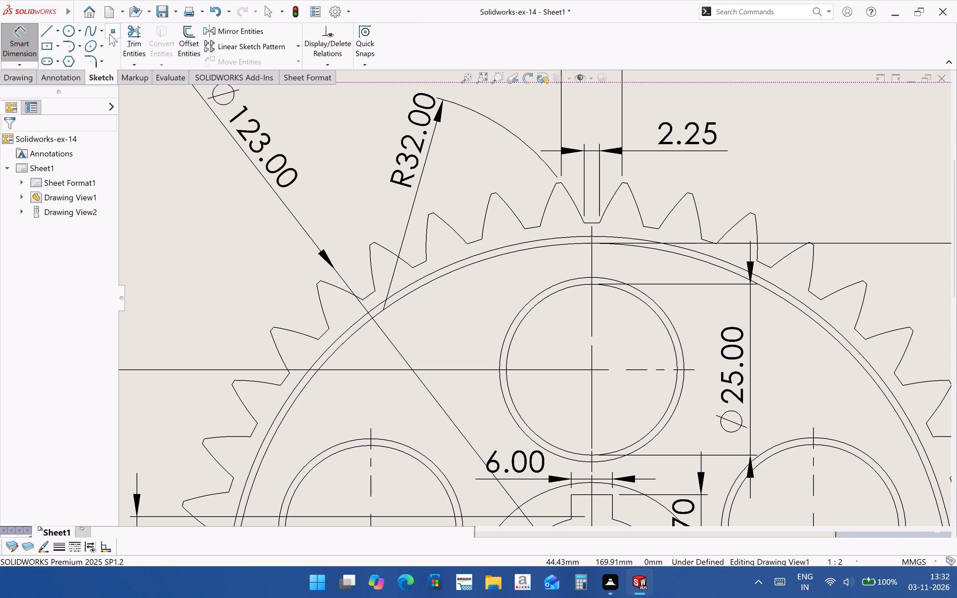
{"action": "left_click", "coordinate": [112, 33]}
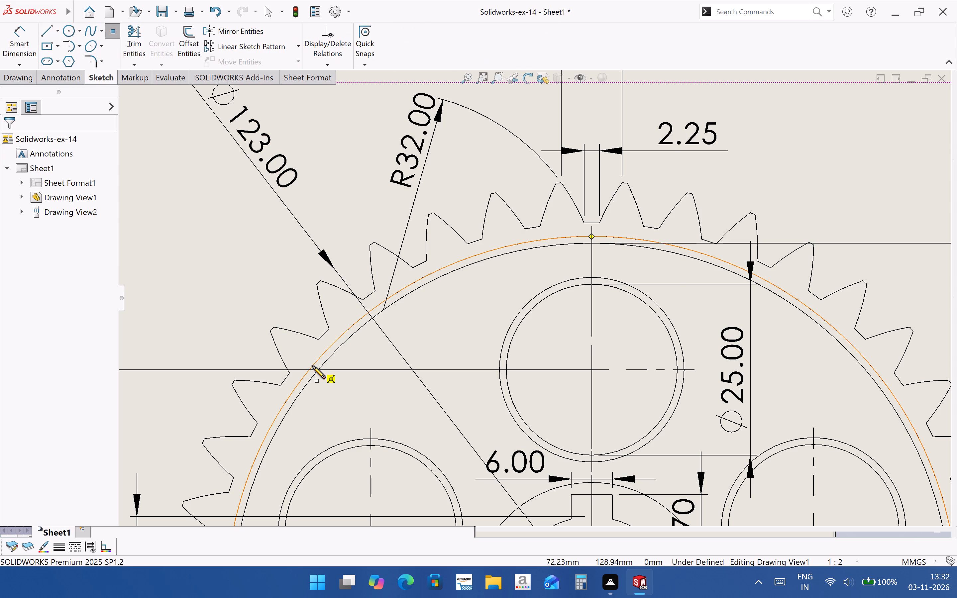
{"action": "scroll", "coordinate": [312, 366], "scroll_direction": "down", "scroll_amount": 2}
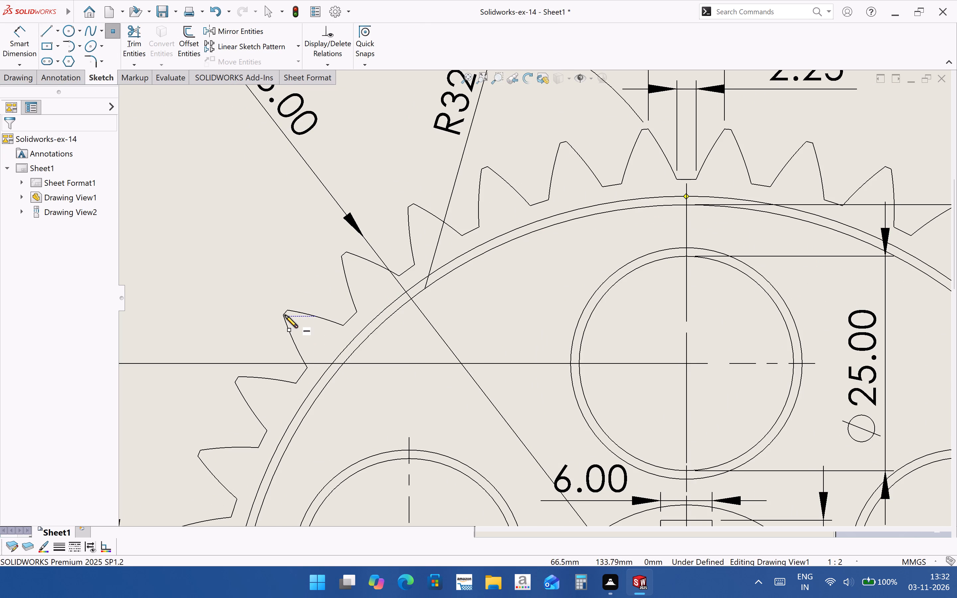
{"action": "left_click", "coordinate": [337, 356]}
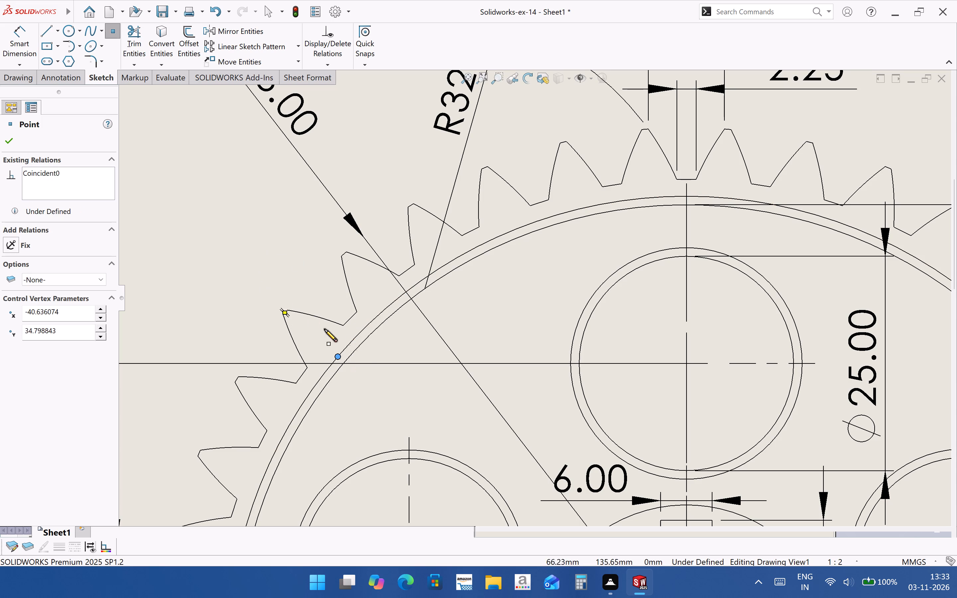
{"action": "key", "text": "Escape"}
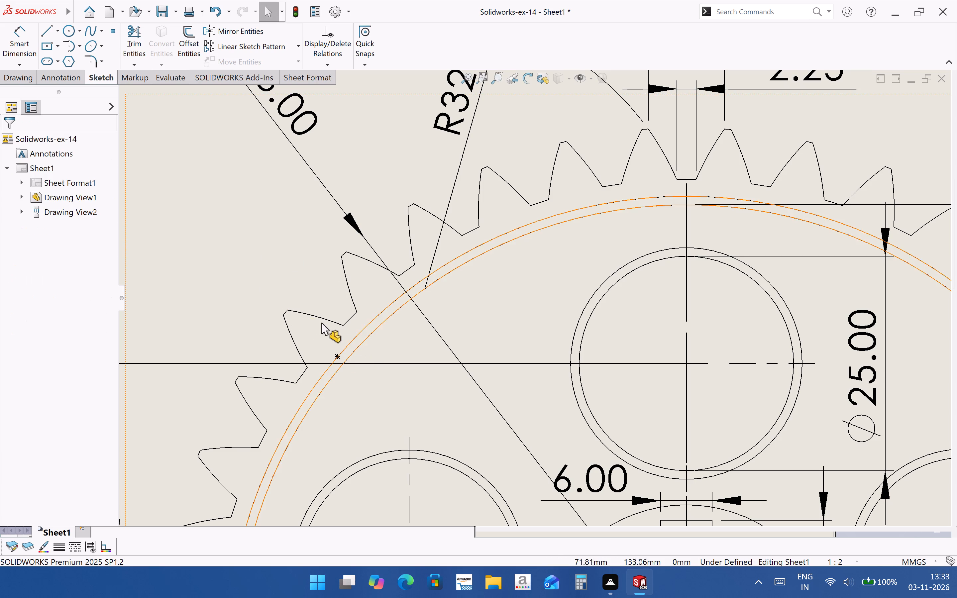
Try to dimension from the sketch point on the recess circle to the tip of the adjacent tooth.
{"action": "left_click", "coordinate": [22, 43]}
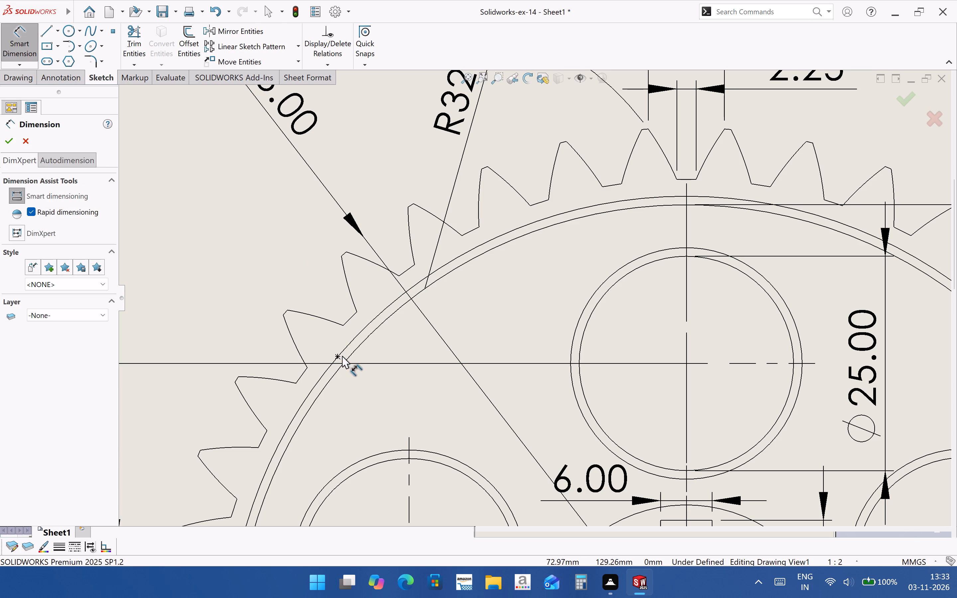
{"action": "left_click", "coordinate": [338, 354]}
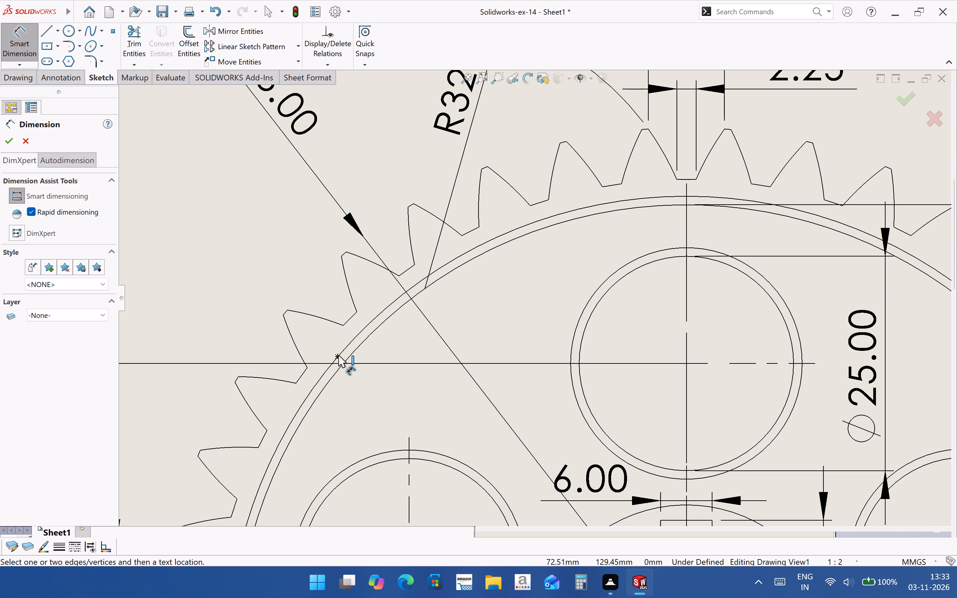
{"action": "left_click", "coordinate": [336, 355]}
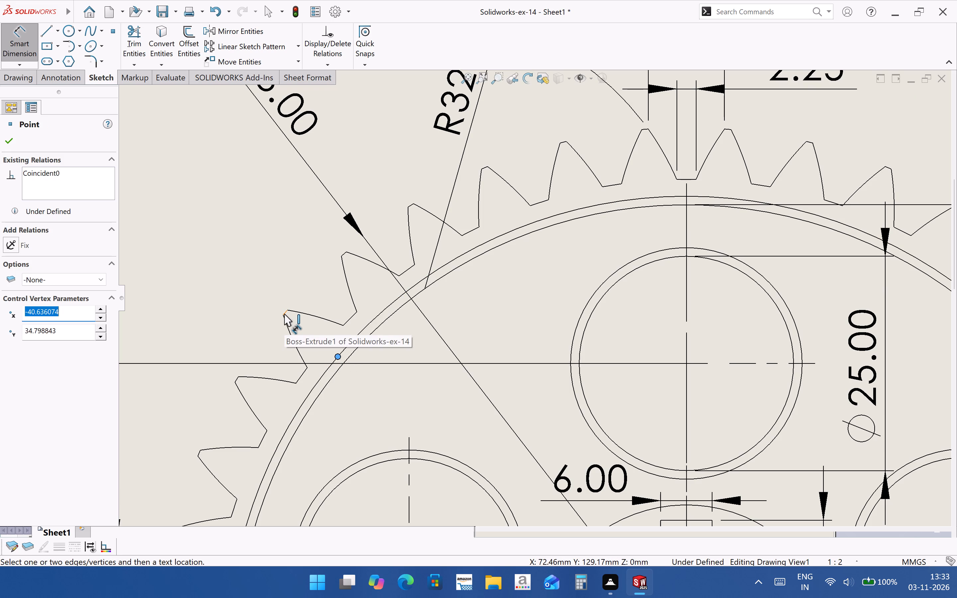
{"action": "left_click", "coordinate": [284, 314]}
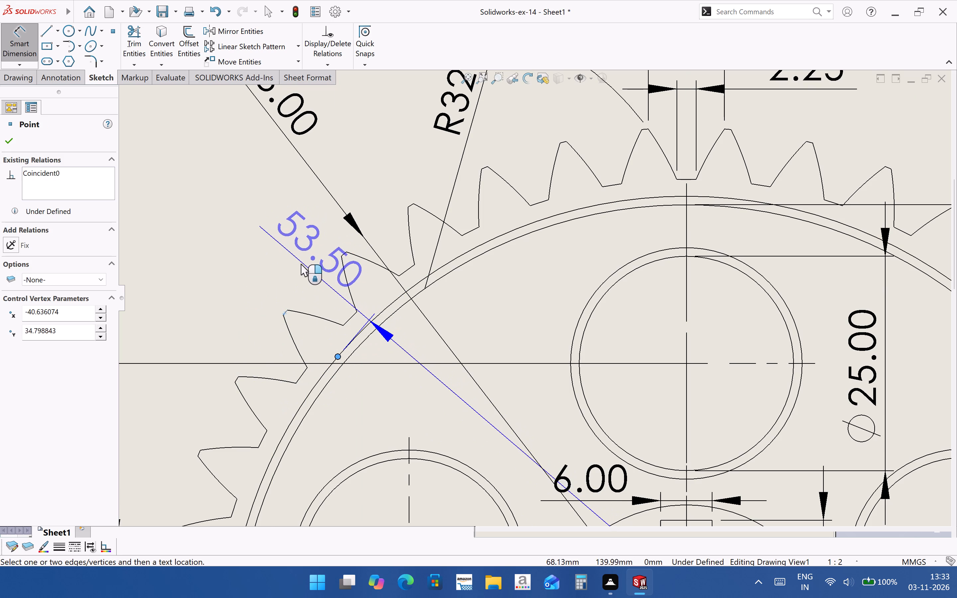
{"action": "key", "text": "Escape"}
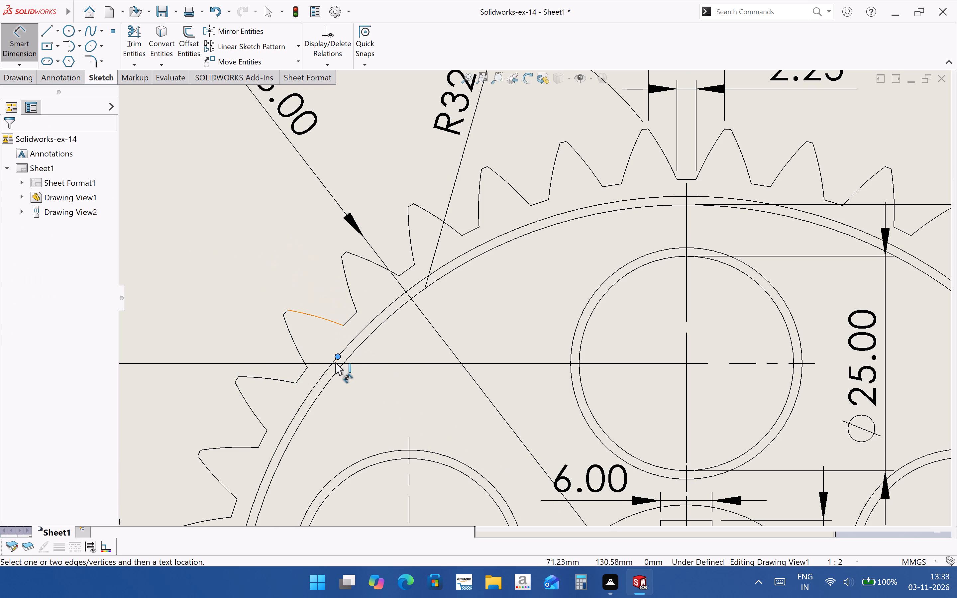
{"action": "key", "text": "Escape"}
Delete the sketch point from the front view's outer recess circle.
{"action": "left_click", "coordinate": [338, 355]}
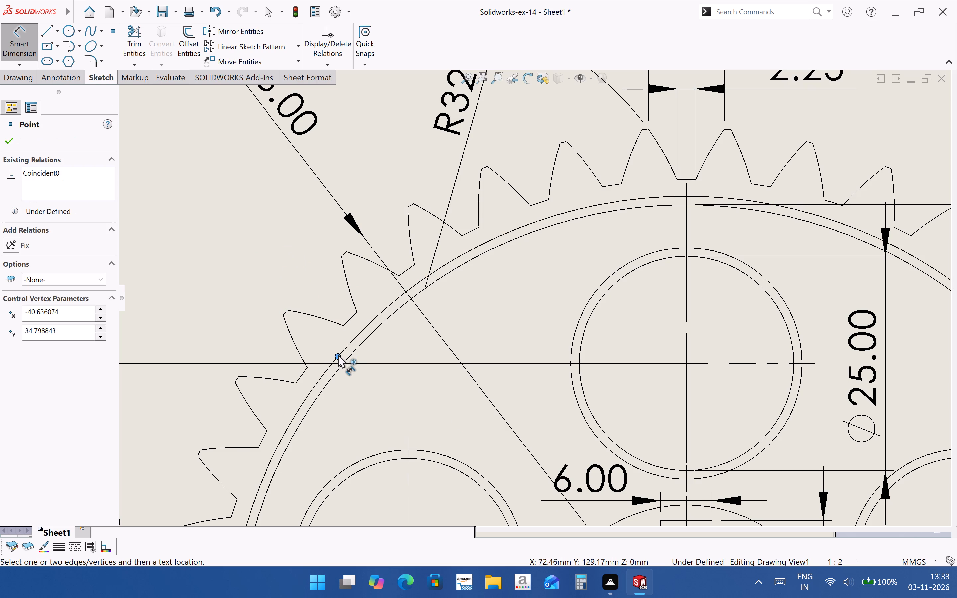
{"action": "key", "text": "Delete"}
Create a detail view of the front view's two top teeth, with its circle centred on the gap's root, and place it above the gear.
{"action": "scroll", "coordinate": [362, 370], "scroll_direction": "up", "scroll_amount": 4}
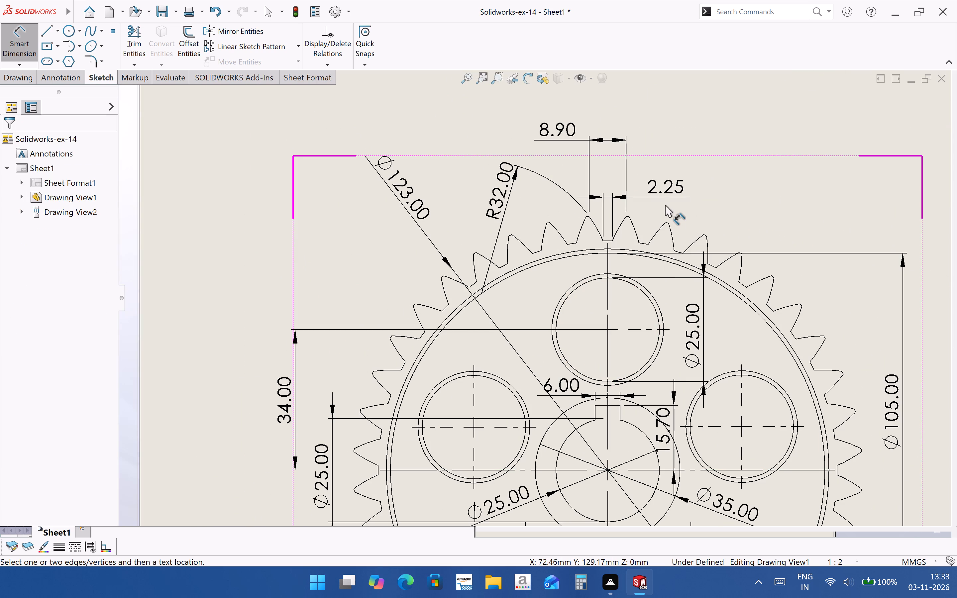
{"action": "left_click", "coordinate": [37, 79]}
{"action": "left_click", "coordinate": [33, 79]}
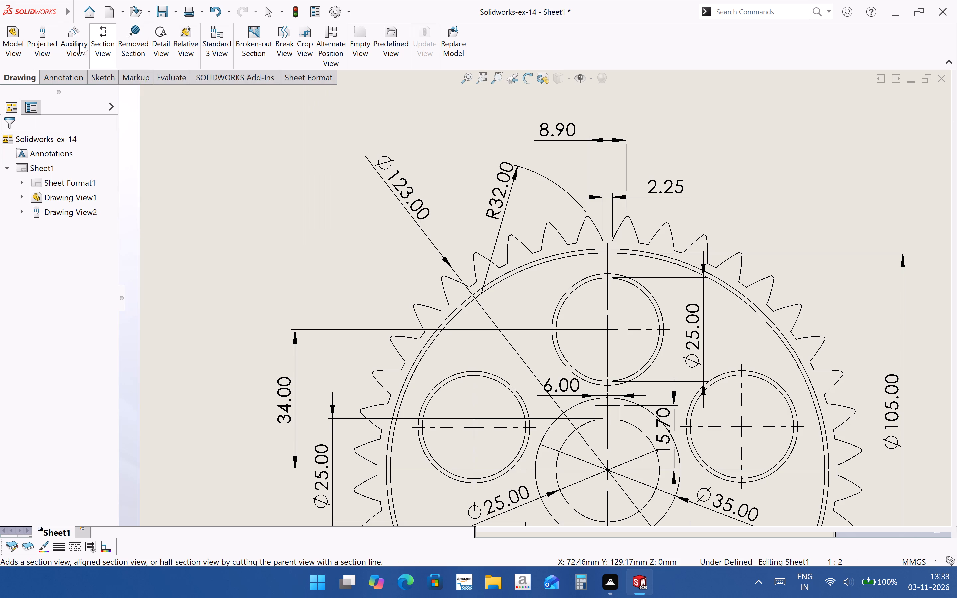
{"action": "left_click", "coordinate": [155, 55]}
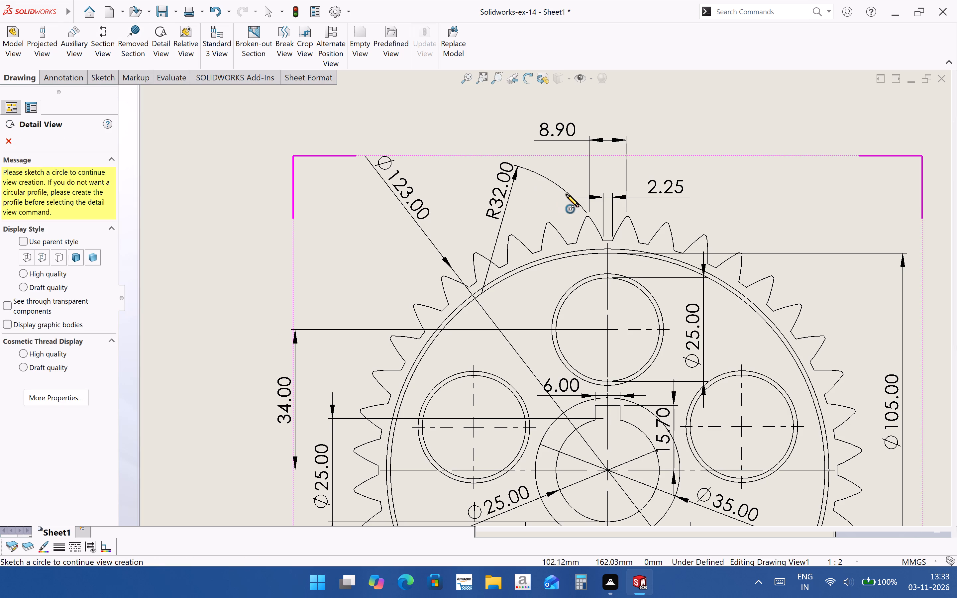
{"action": "scroll", "coordinate": [621, 229], "scroll_direction": "down", "scroll_amount": 2}
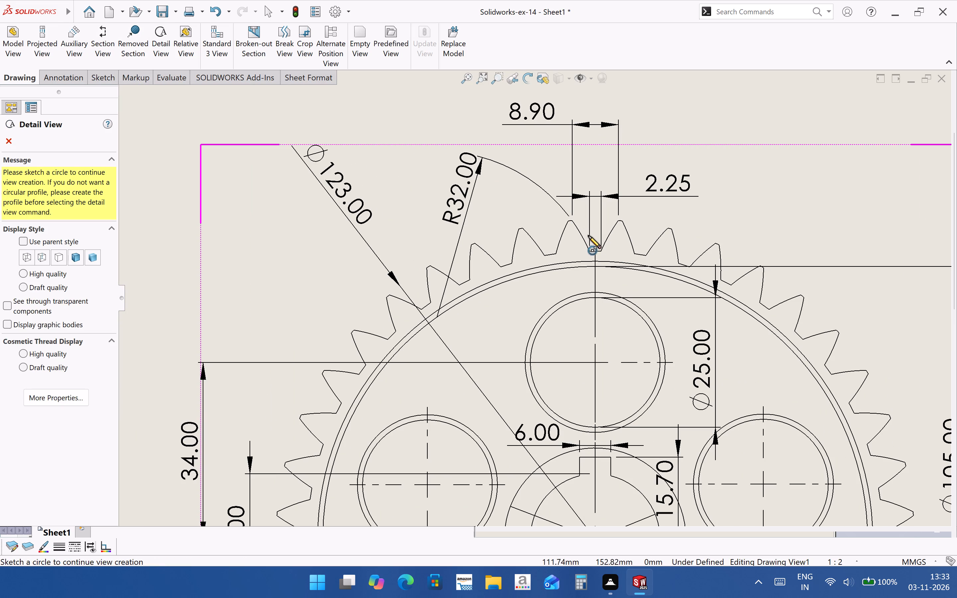
{"action": "left_click", "coordinate": [595, 252]}
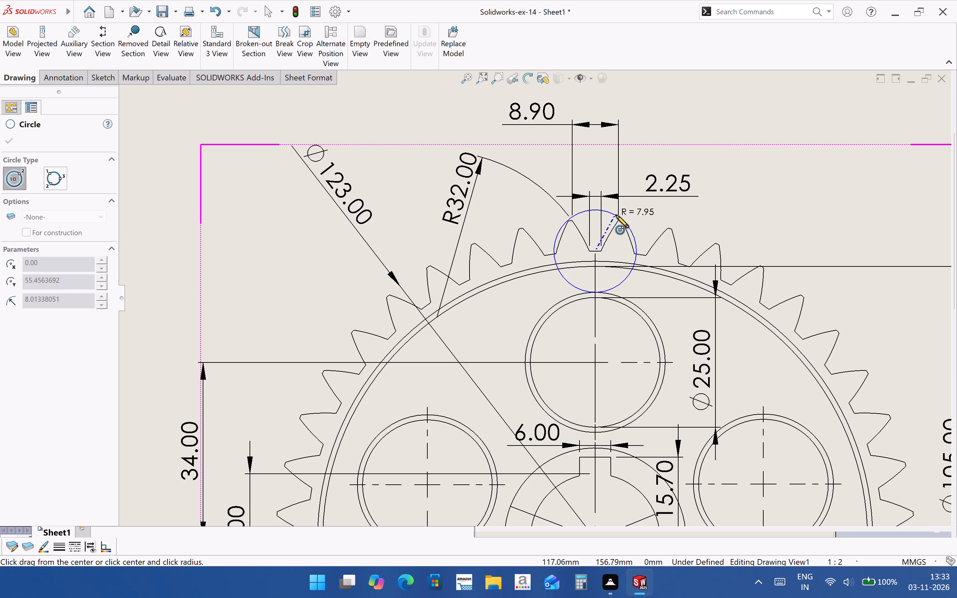
{"action": "left_click", "coordinate": [622, 215]}
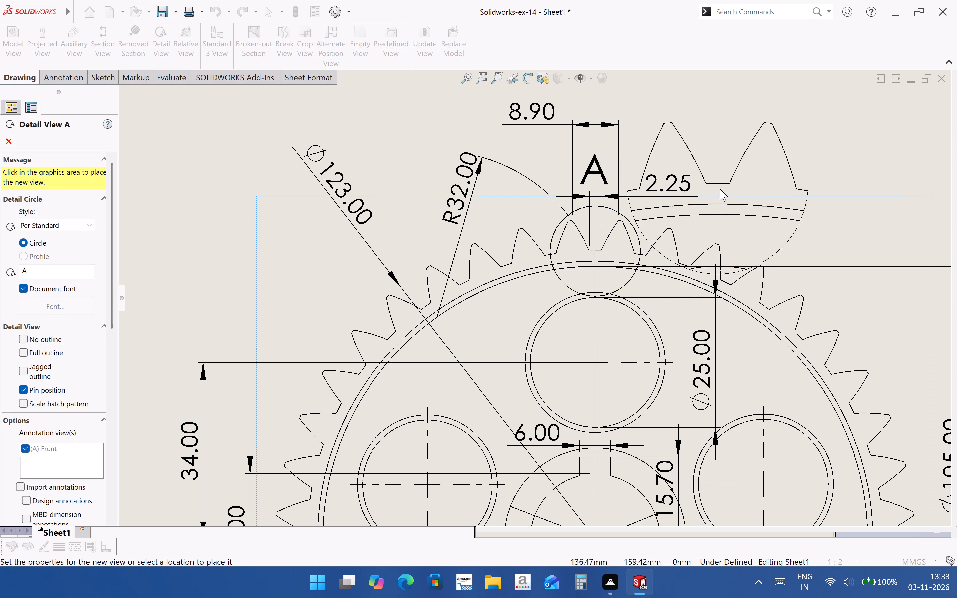
{"action": "scroll", "coordinate": [575, 283], "scroll_direction": "up", "scroll_amount": 3}
{"action": "left_click", "coordinate": [688, 173]}
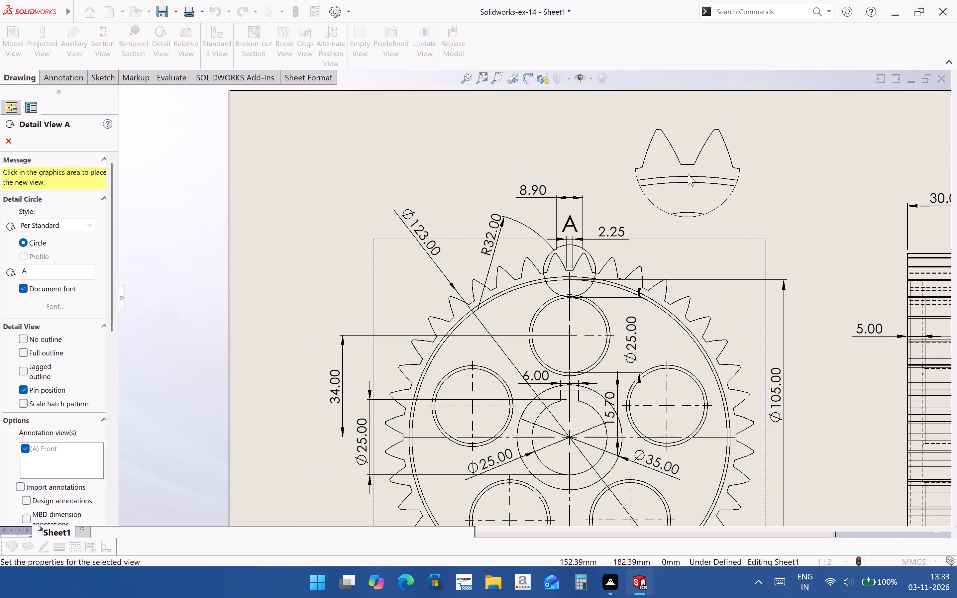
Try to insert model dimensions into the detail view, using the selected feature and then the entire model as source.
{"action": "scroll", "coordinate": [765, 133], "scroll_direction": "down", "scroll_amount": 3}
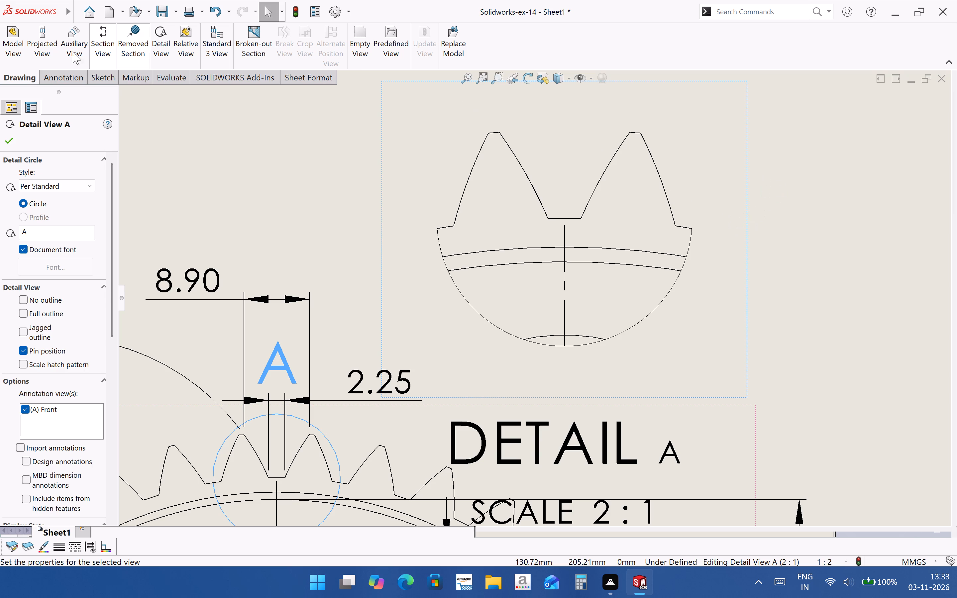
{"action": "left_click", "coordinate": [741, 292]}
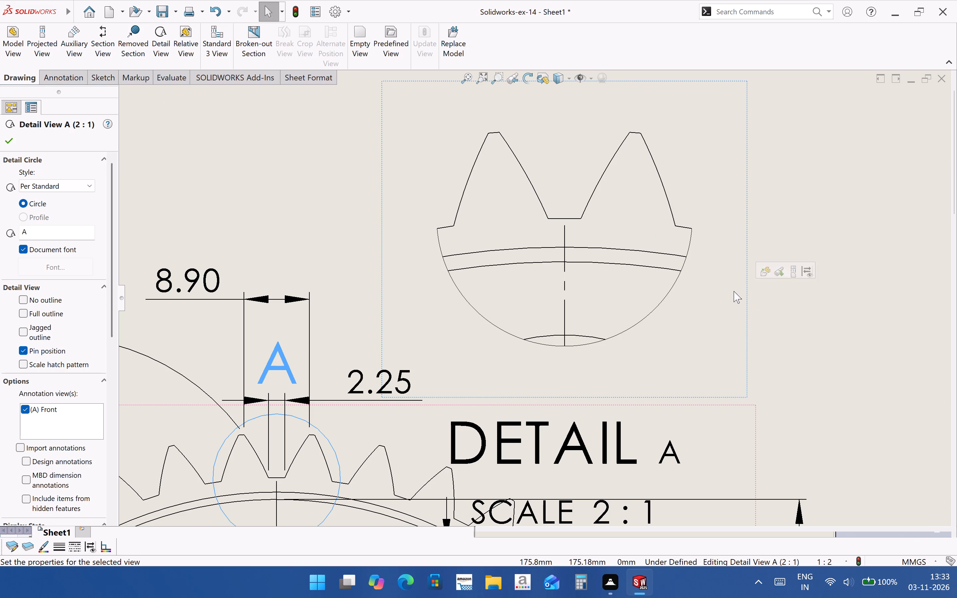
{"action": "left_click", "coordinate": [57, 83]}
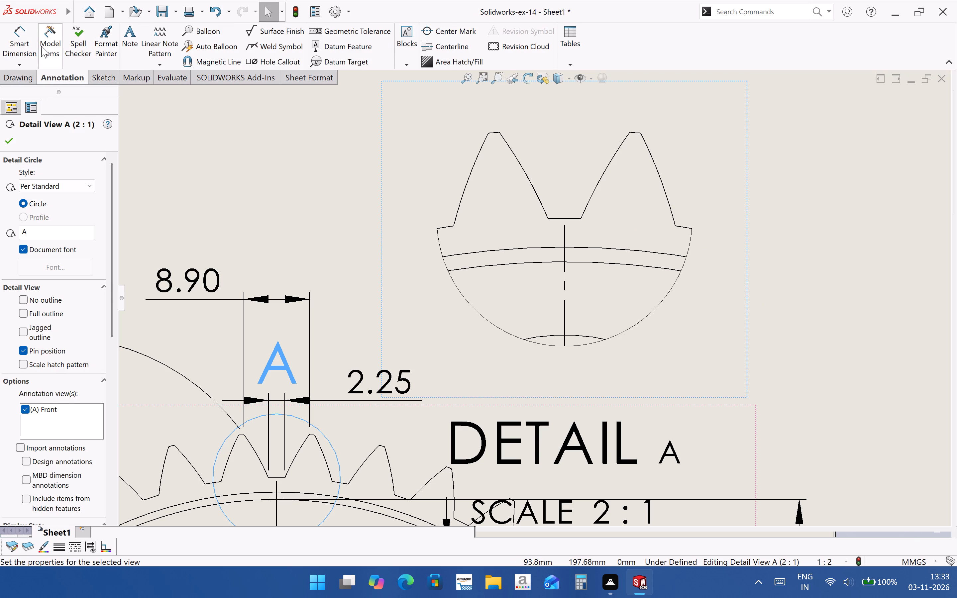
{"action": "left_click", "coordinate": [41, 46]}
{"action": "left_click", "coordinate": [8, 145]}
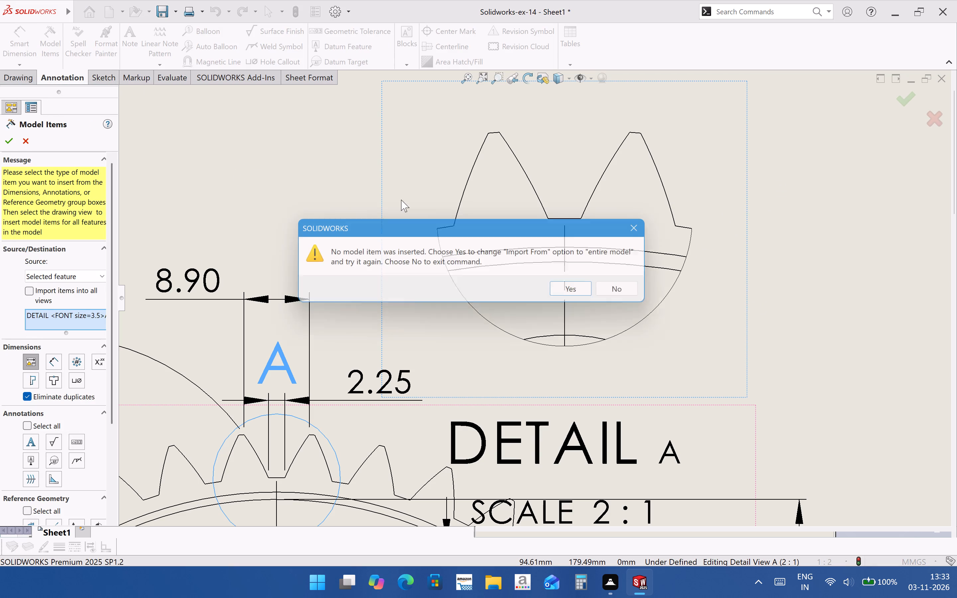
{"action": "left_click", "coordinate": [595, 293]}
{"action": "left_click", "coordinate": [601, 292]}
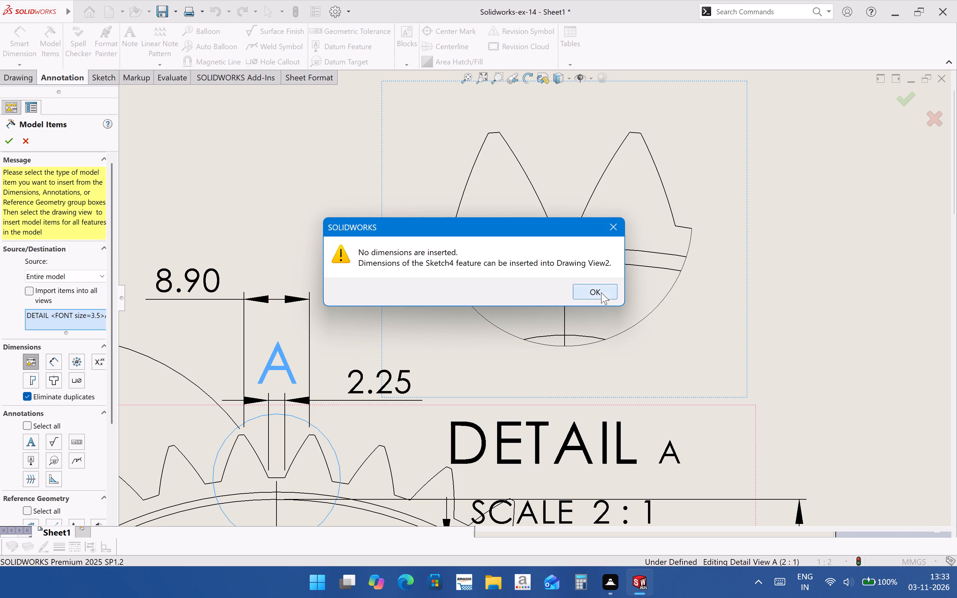
Move the detail view away from the gear teeth, into the space above and between the front and side views.
{"action": "scroll", "coordinate": [645, 343], "scroll_direction": "up", "scroll_amount": 3}
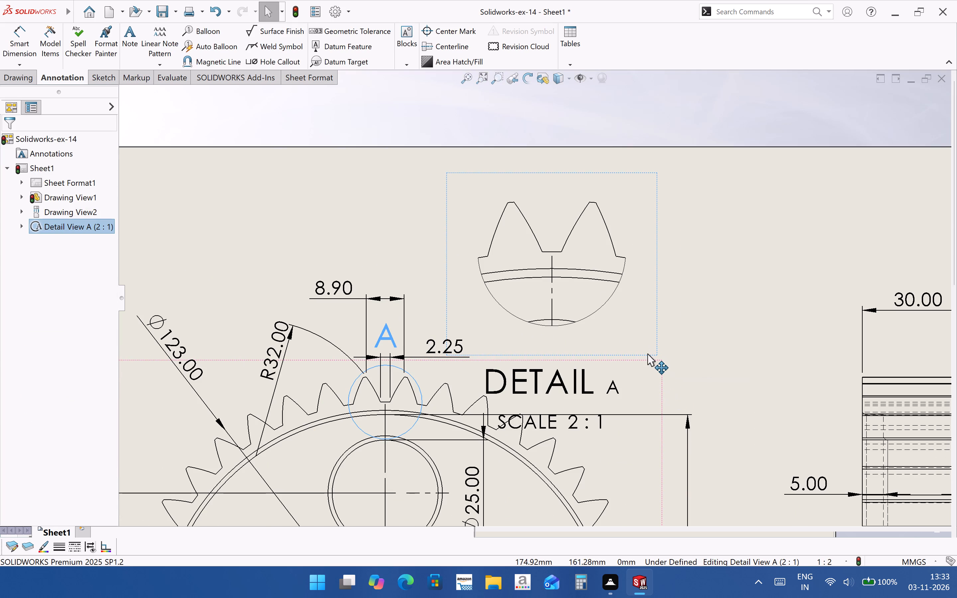
{"action": "left_click_drag", "start_coordinate": [647, 353], "coordinate": [797, 314]}
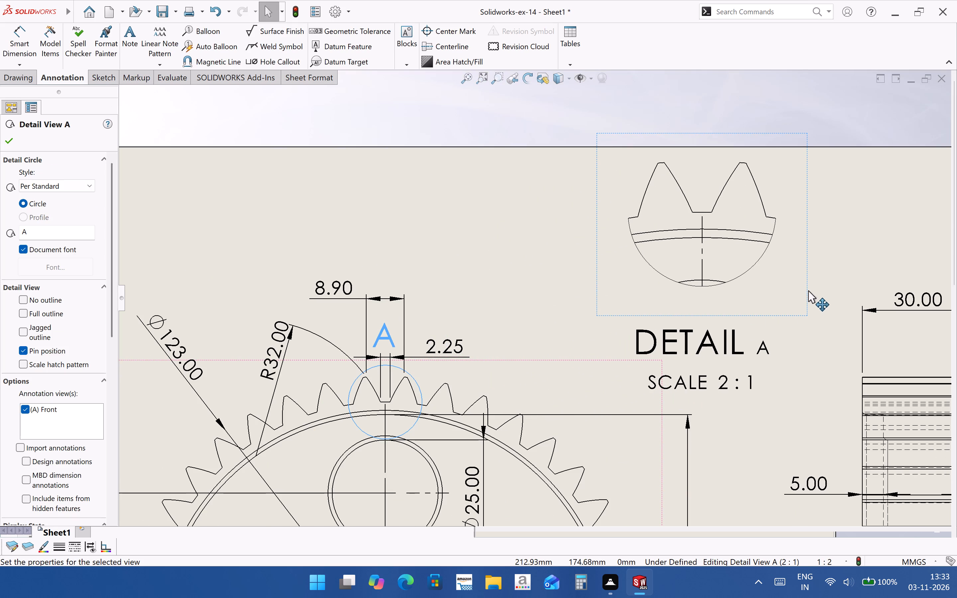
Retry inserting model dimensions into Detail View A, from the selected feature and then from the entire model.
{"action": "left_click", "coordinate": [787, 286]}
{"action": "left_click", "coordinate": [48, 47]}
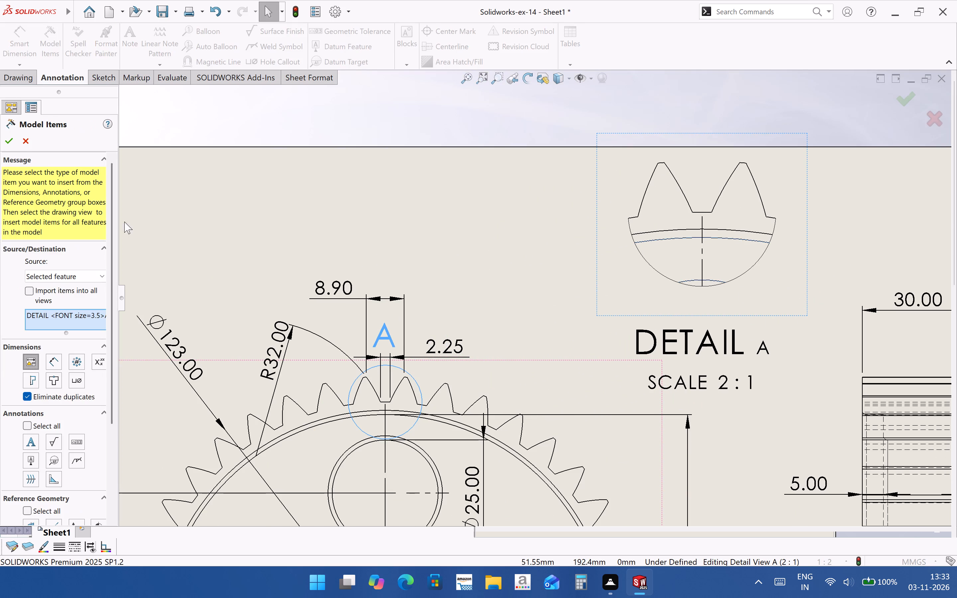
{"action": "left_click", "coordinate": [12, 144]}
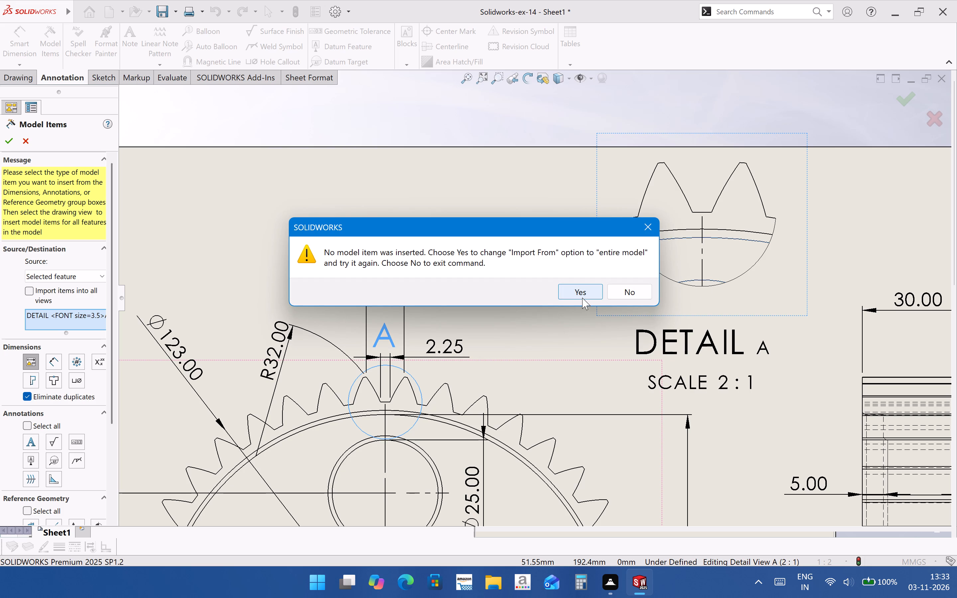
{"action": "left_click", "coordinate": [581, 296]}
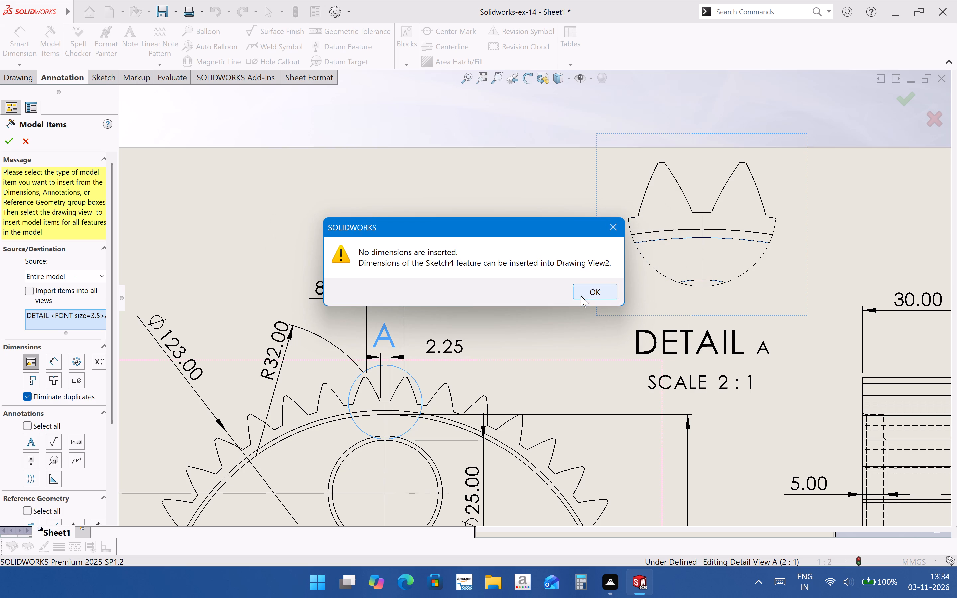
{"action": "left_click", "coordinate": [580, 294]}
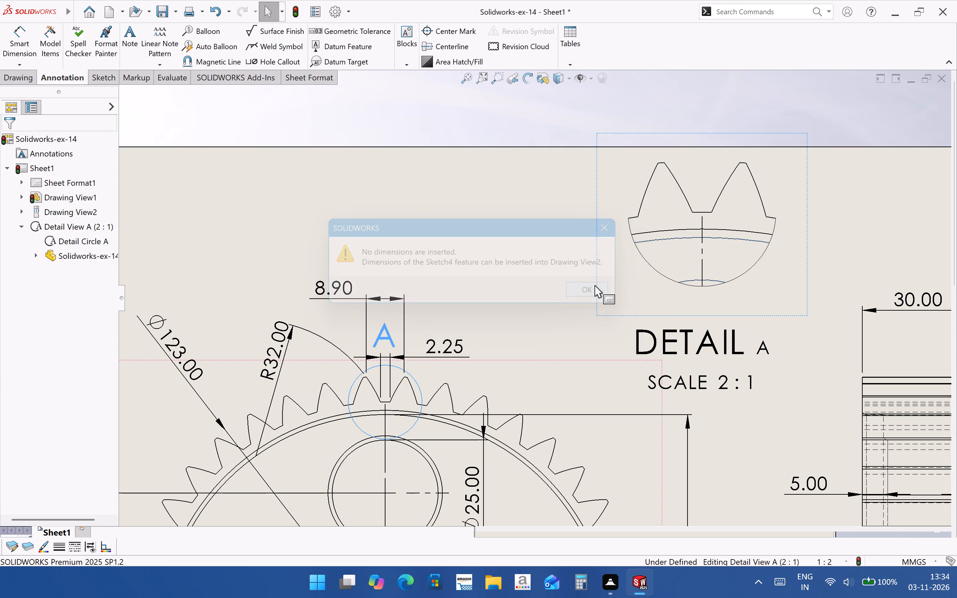
Dimension the horizontal distance between the facing tip corners of the two teeth in Detail View A, placing it above them.
{"action": "left_click", "coordinate": [626, 276]}
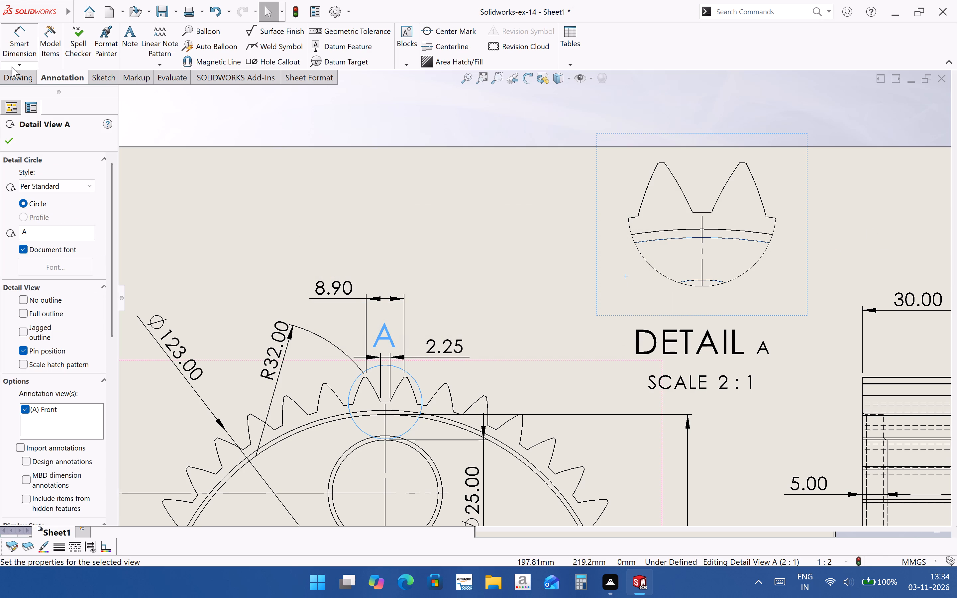
{"action": "left_click", "coordinate": [8, 53]}
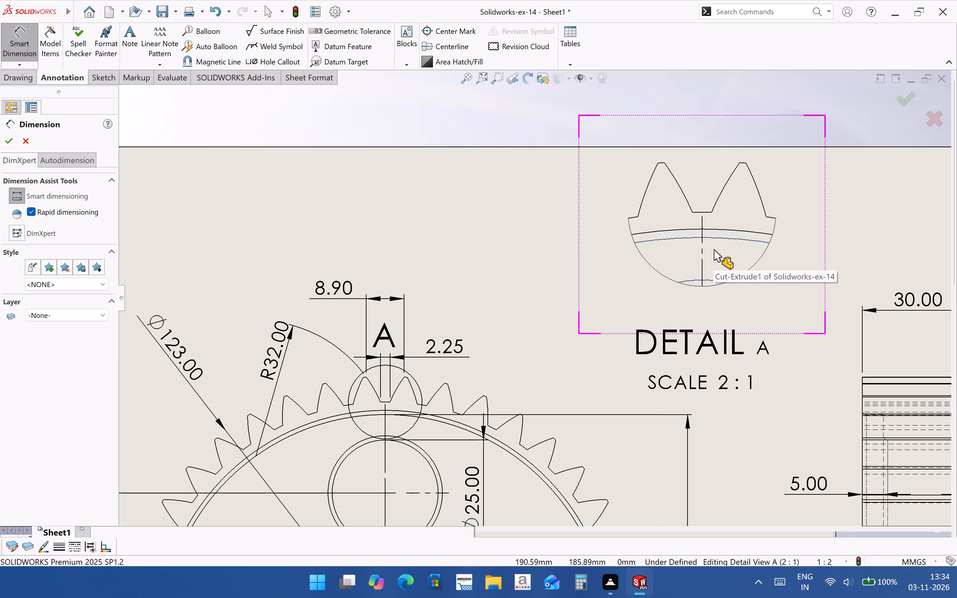
{"action": "scroll", "coordinate": [704, 186], "scroll_direction": "down", "scroll_amount": 3}
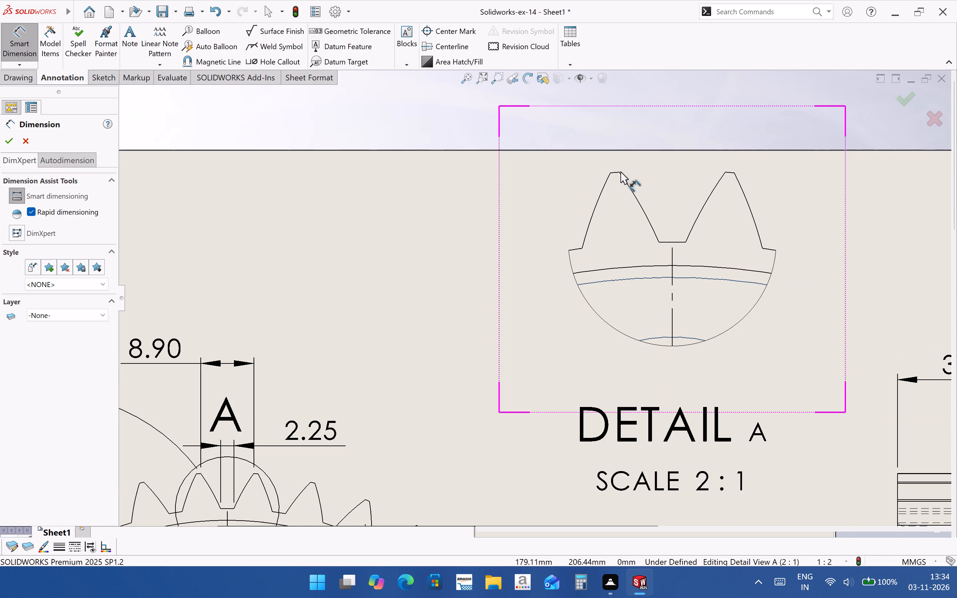
{"action": "left_click", "coordinate": [618, 171]}
{"action": "left_click", "coordinate": [724, 172]}
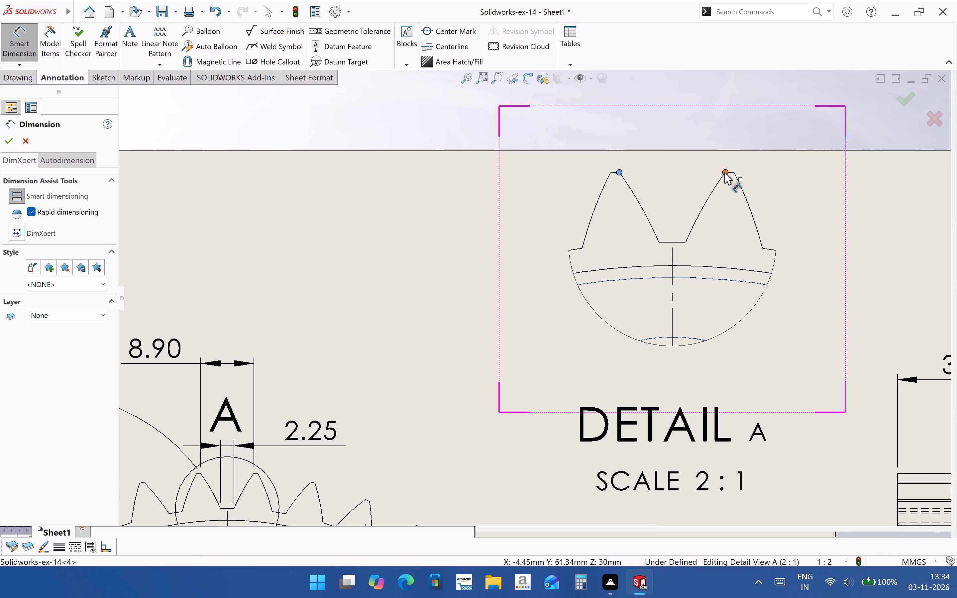
{"action": "left_click", "coordinate": [673, 165]}
{"action": "left_click", "coordinate": [914, 237]}
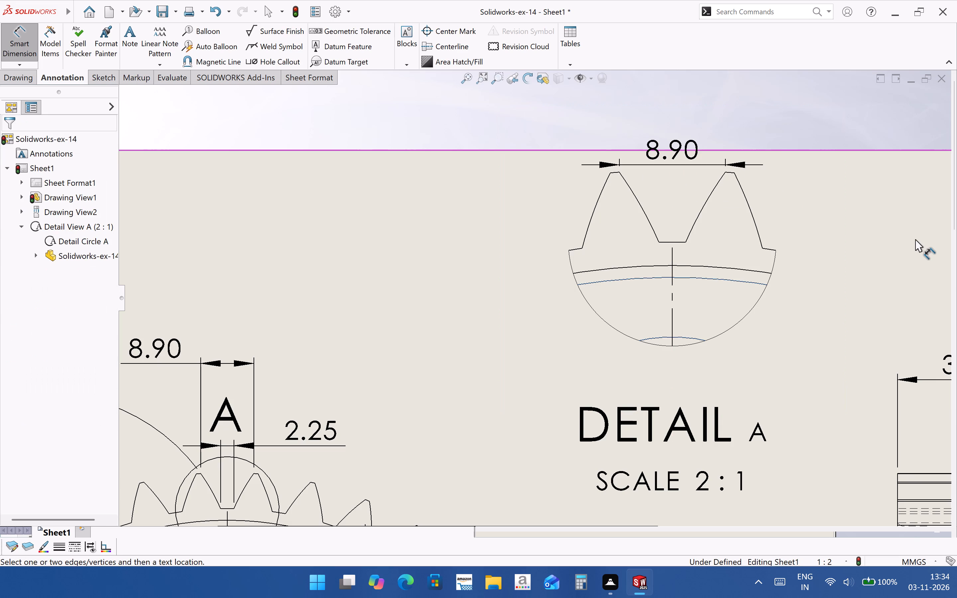
Dimension the width of the flat root between the two teeth in Detail View A, placing it inside the gap.
{"action": "scroll", "coordinate": [686, 219], "scroll_direction": "down", "scroll_amount": 3}
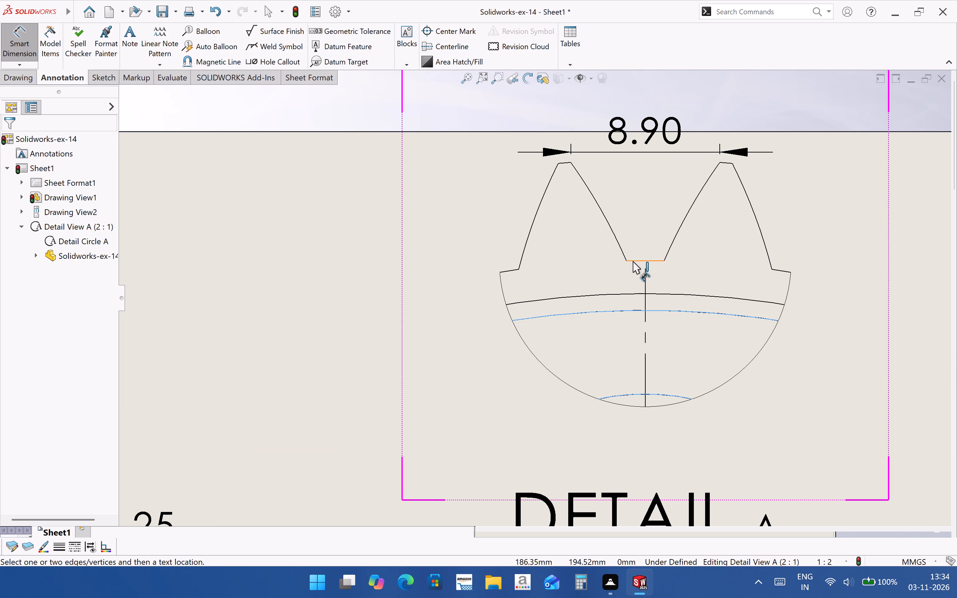
{"action": "left_click", "coordinate": [630, 261]}
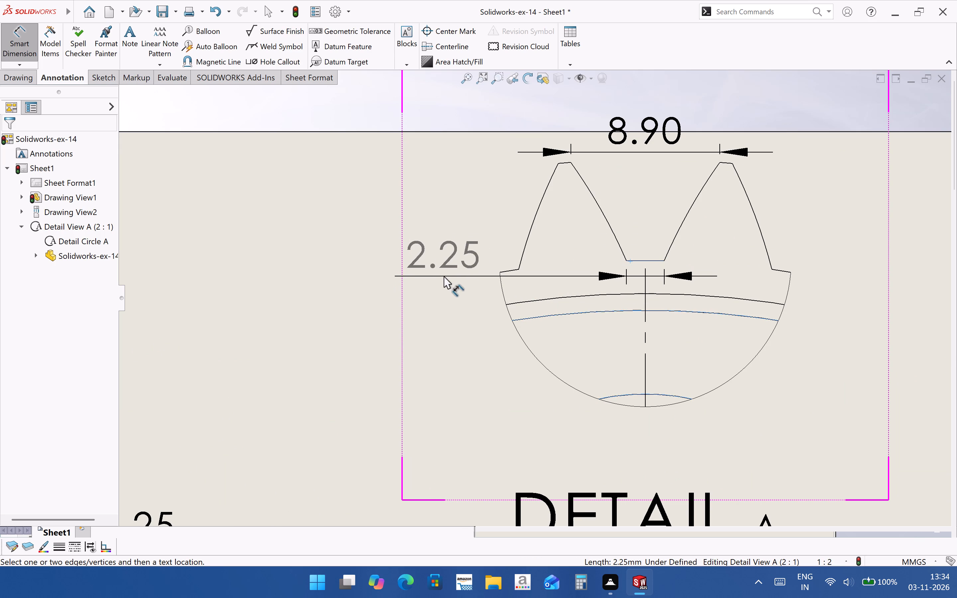
{"action": "left_click", "coordinate": [647, 219]}
{"action": "left_click", "coordinate": [885, 277]}
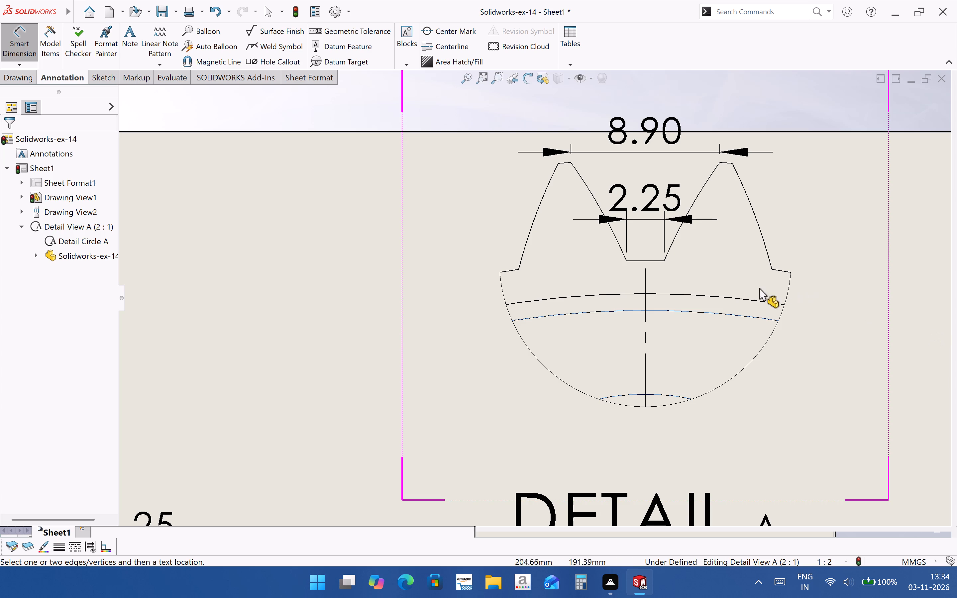
Dimension the vertical tooth depth from the gap's root line to the right tooth's tip, placing it beside the detail view.
{"action": "left_click", "coordinate": [657, 261]}
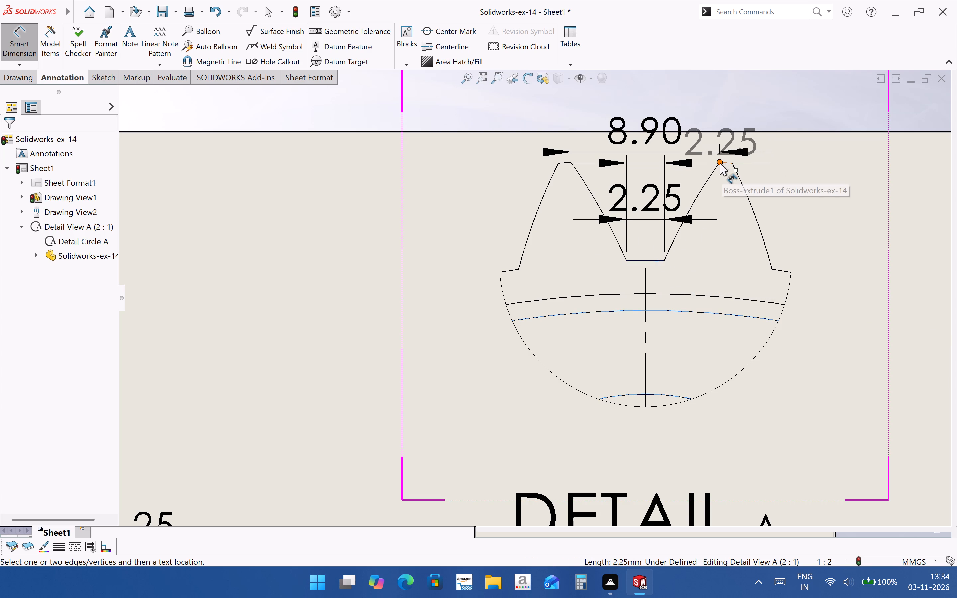
{"action": "left_click", "coordinate": [720, 163]}
{"action": "left_click", "coordinate": [835, 200]}
{"action": "left_click", "coordinate": [854, 387]}
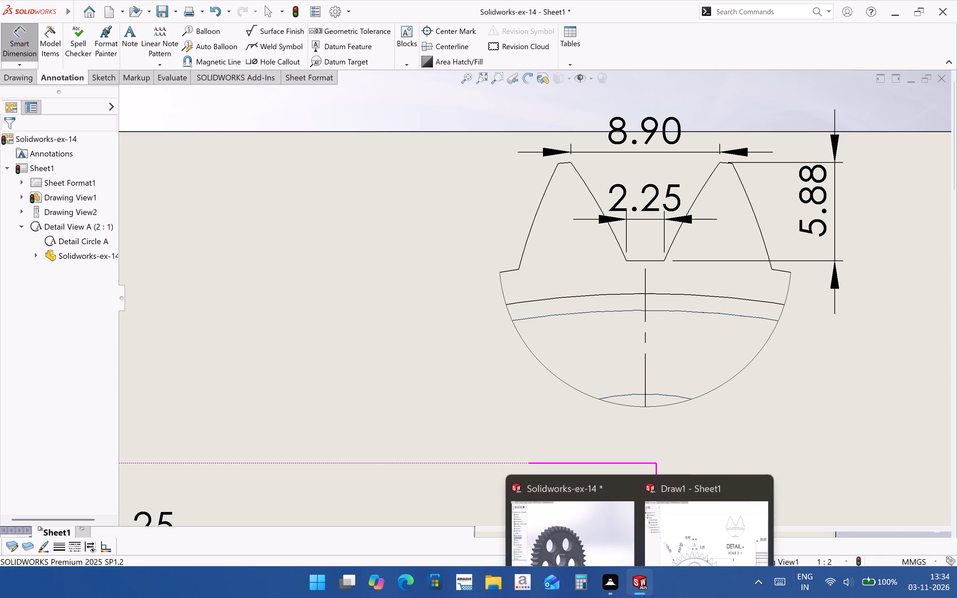
Switch to the gear part Solidworks-ex-14 and open Cut-Extrude2's Sketch6 for editing.
{"action": "left_click", "coordinate": [572, 534]}
{"action": "scroll", "coordinate": [559, 302], "scroll_direction": "up", "scroll_amount": 3}
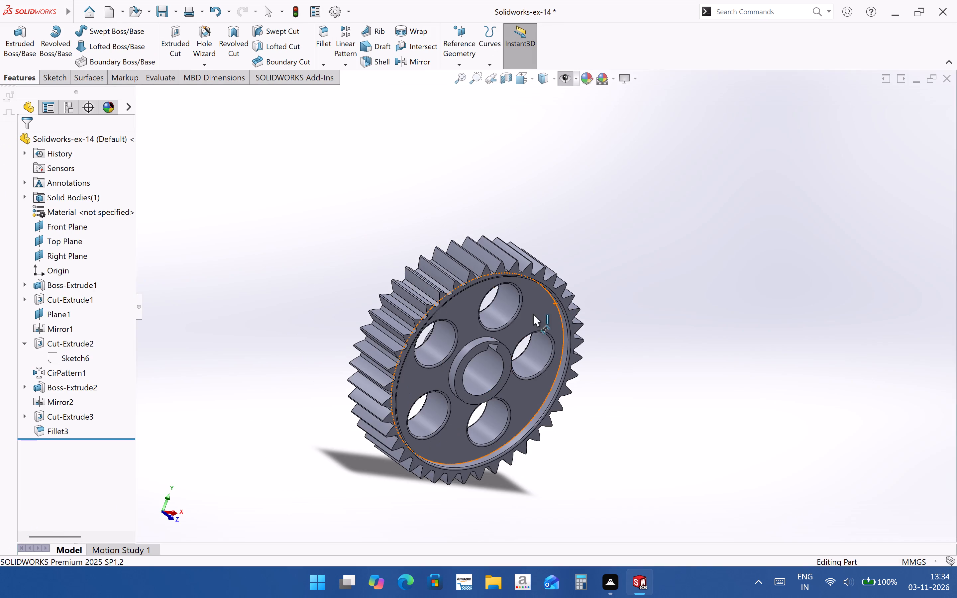
{"action": "scroll", "coordinate": [516, 307], "scroll_direction": "down", "scroll_amount": 3}
{"action": "middle_click_drag", "start_coordinate": [475, 277], "coordinate": [424, 204]}
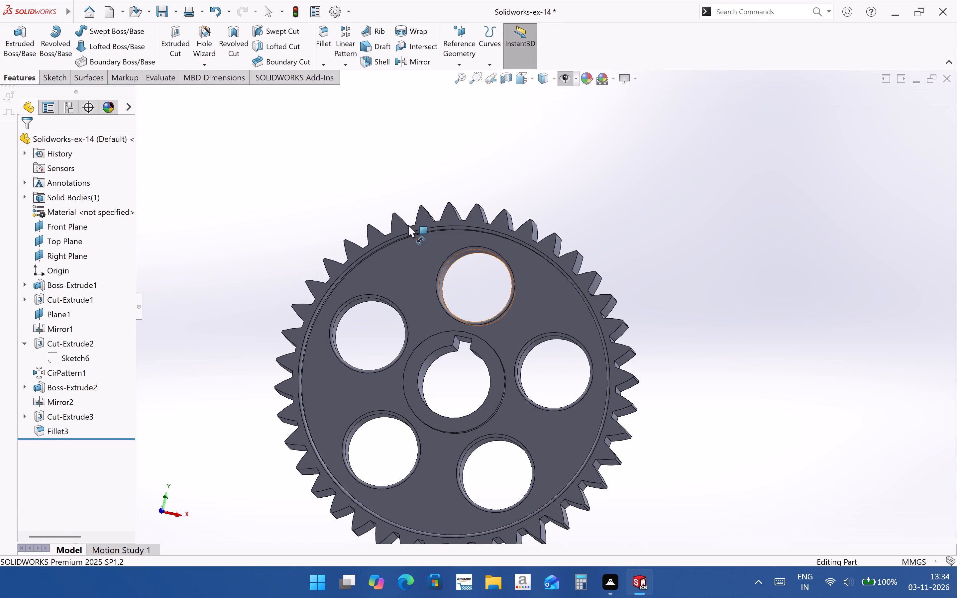
{"action": "scroll", "coordinate": [373, 218], "scroll_direction": "down", "scroll_amount": 3}
{"action": "left_click", "coordinate": [27, 416]}
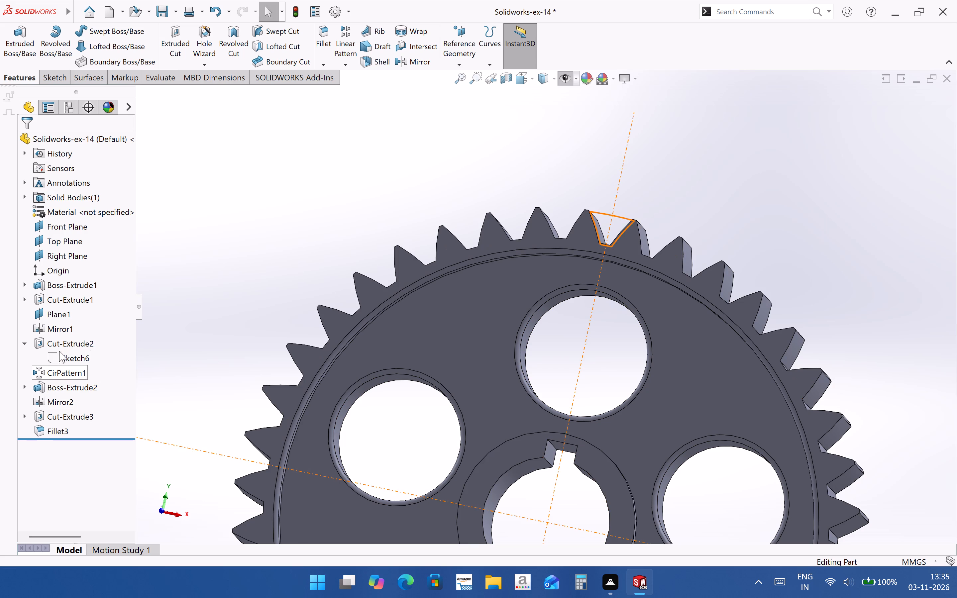
{"action": "left_click", "coordinate": [60, 342]}
{"action": "left_click", "coordinate": [68, 358]}
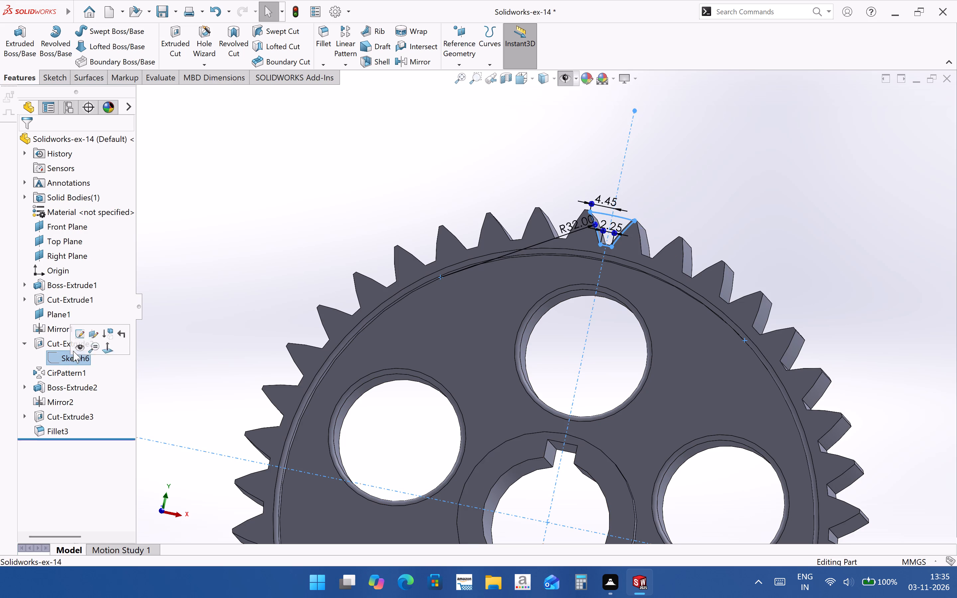
{"action": "left_click", "coordinate": [82, 330]}
Examine the tooth-gap profile in Sketch6, checking its dimensions and relations at the root, flanks and top arc.
{"action": "scroll", "coordinate": [528, 158], "scroll_direction": "down", "scroll_amount": 2}
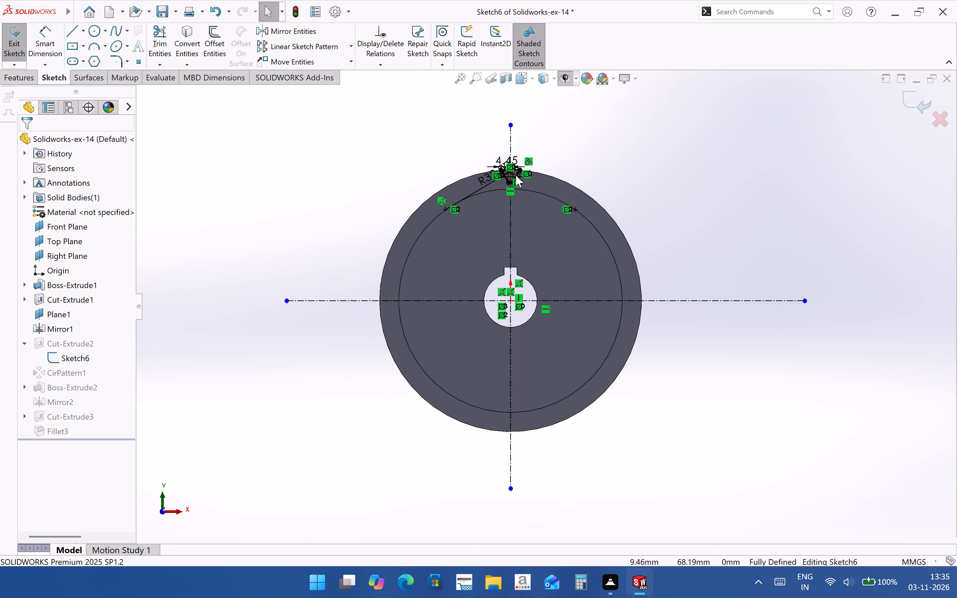
{"action": "scroll", "coordinate": [516, 175], "scroll_direction": "down", "scroll_amount": 12}
{"action": "scroll", "coordinate": [508, 330], "scroll_direction": "up", "scroll_amount": 3}
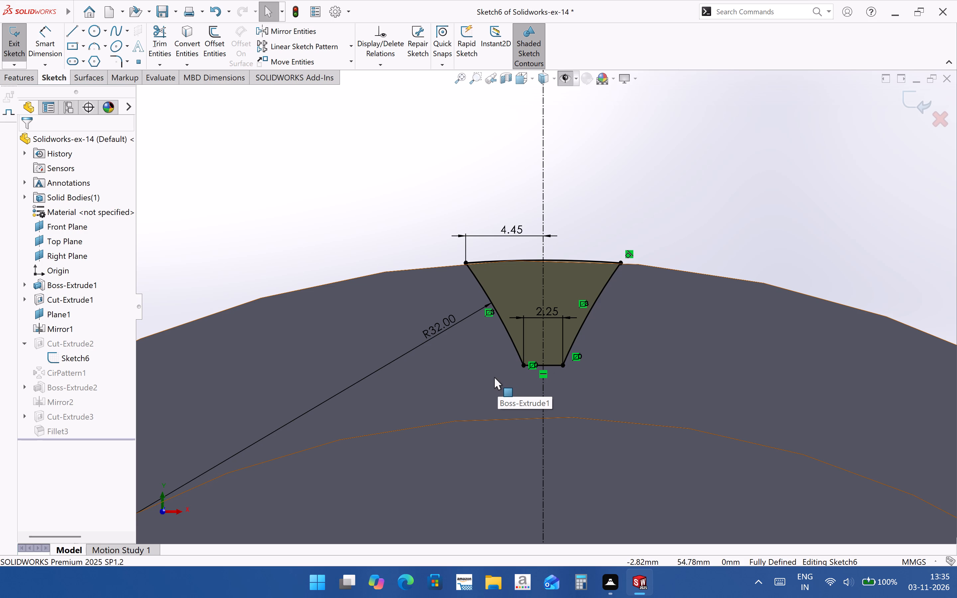
{"action": "scroll", "coordinate": [617, 378], "scroll_direction": "down", "scroll_amount": 2}
{"action": "scroll", "coordinate": [618, 386], "scroll_direction": "up", "scroll_amount": 2}
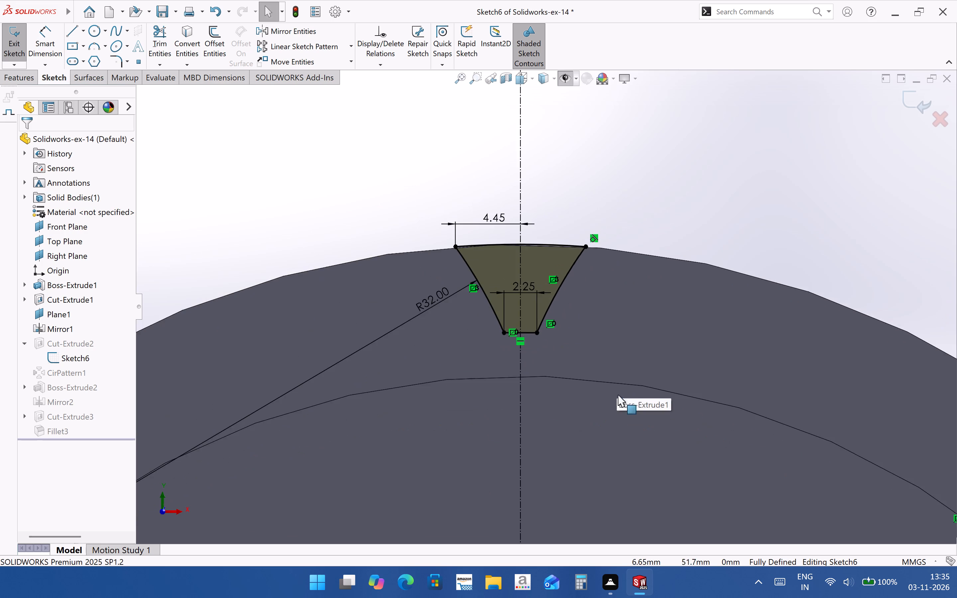
{"action": "scroll", "coordinate": [618, 394], "scroll_direction": "up", "scroll_amount": 5}
{"action": "scroll", "coordinate": [559, 329], "scroll_direction": "down", "scroll_amount": 11}
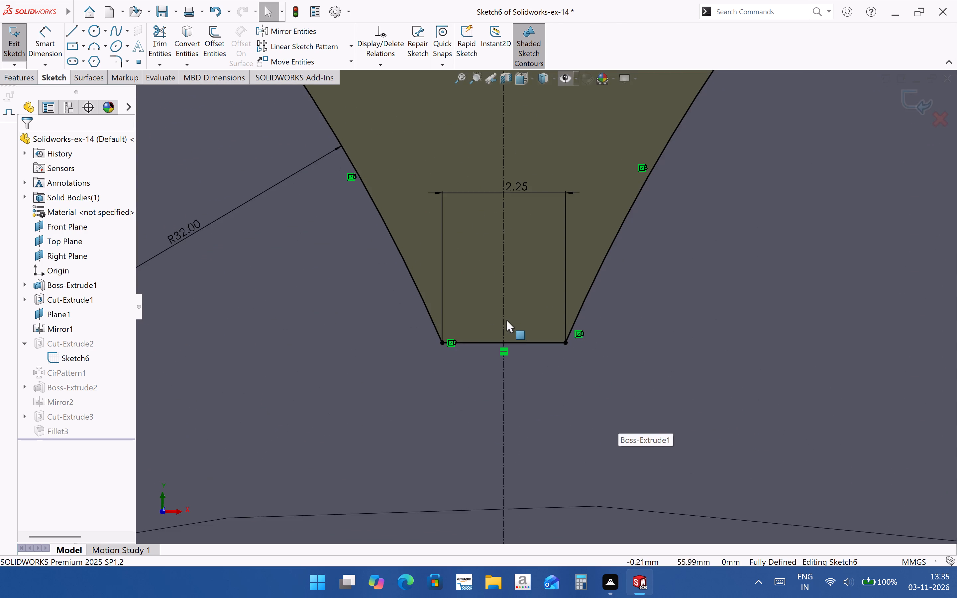
{"action": "scroll", "coordinate": [508, 321], "scroll_direction": "up", "scroll_amount": 7}
{"action": "scroll", "coordinate": [529, 282], "scroll_direction": "down", "scroll_amount": 7}
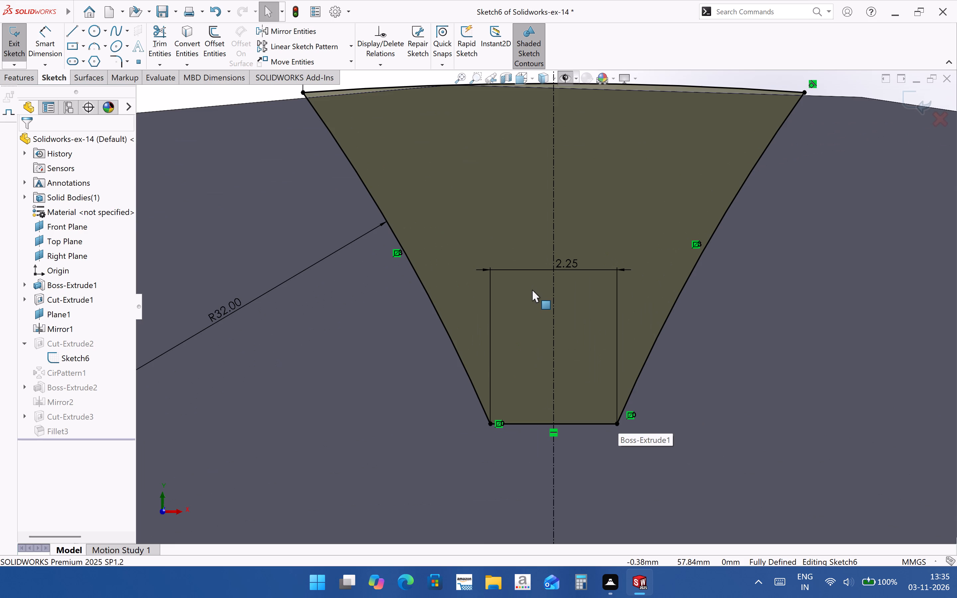
{"action": "scroll", "coordinate": [555, 362], "scroll_direction": "up", "scroll_amount": 4}
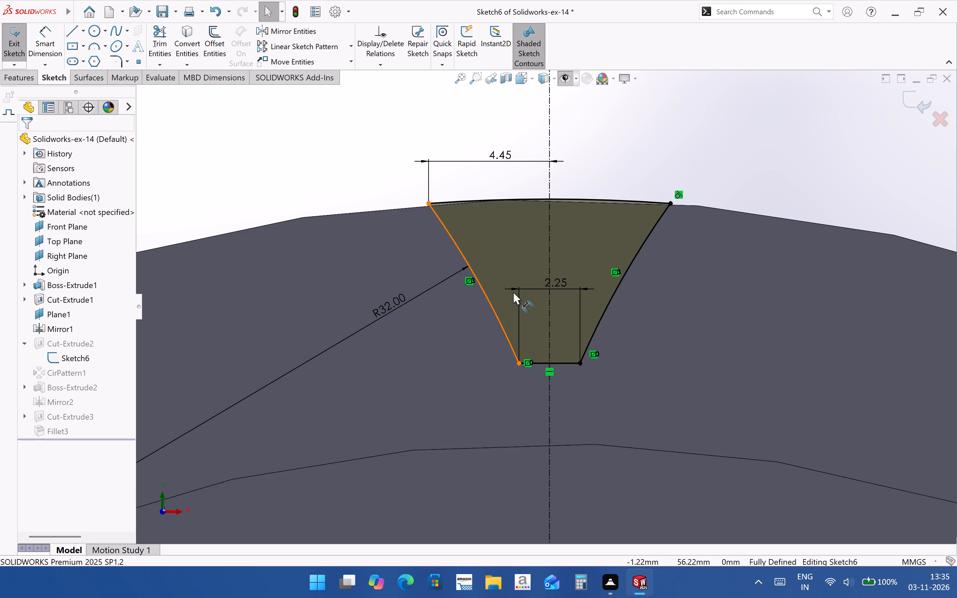
{"action": "scroll", "coordinate": [503, 254], "scroll_direction": "up", "scroll_amount": 1}
{"action": "scroll", "coordinate": [500, 242], "scroll_direction": "down", "scroll_amount": 6}
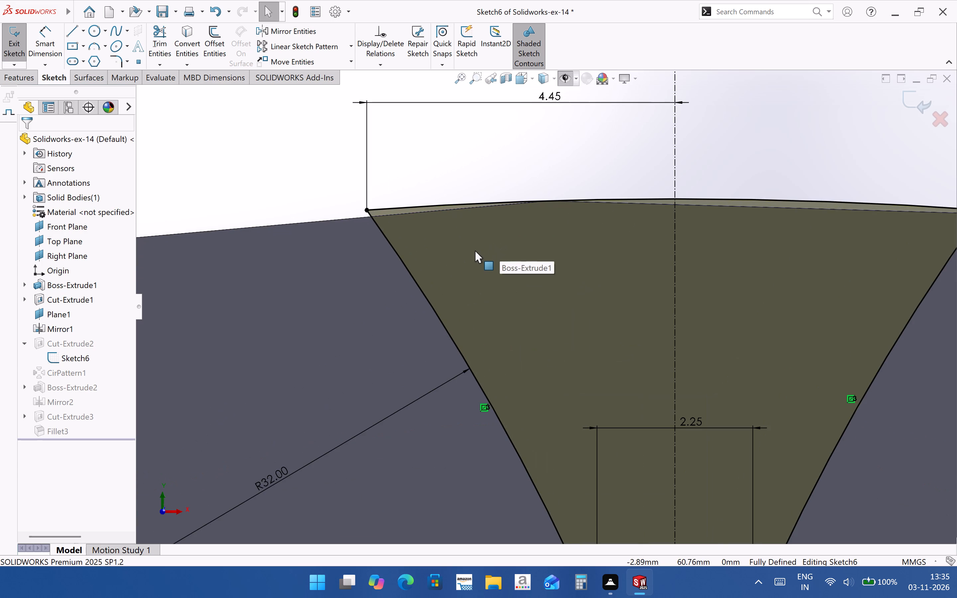
{"action": "scroll", "coordinate": [425, 309], "scroll_direction": "up", "scroll_amount": 2}
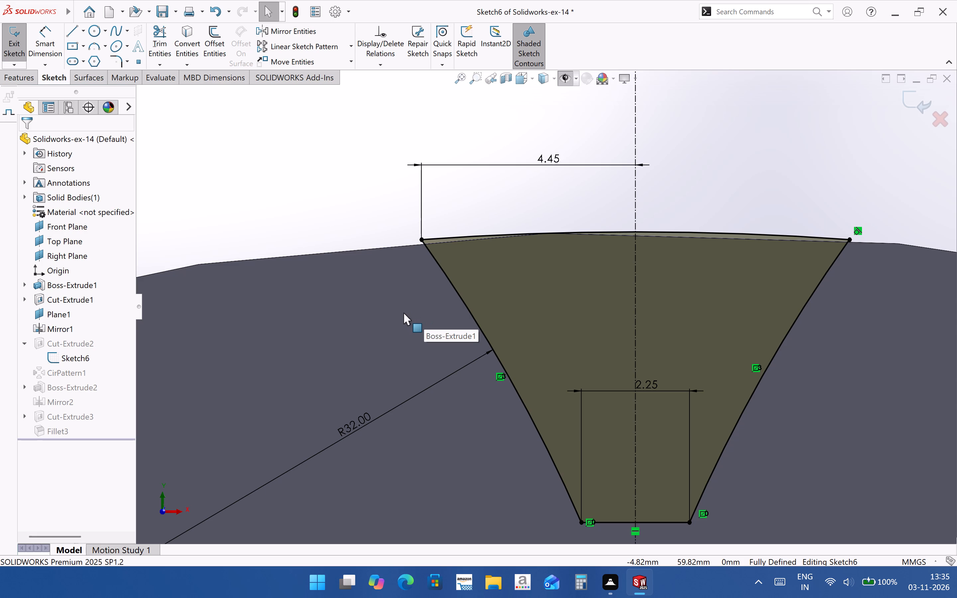
{"action": "scroll", "coordinate": [403, 313], "scroll_direction": "up", "scroll_amount": 2}
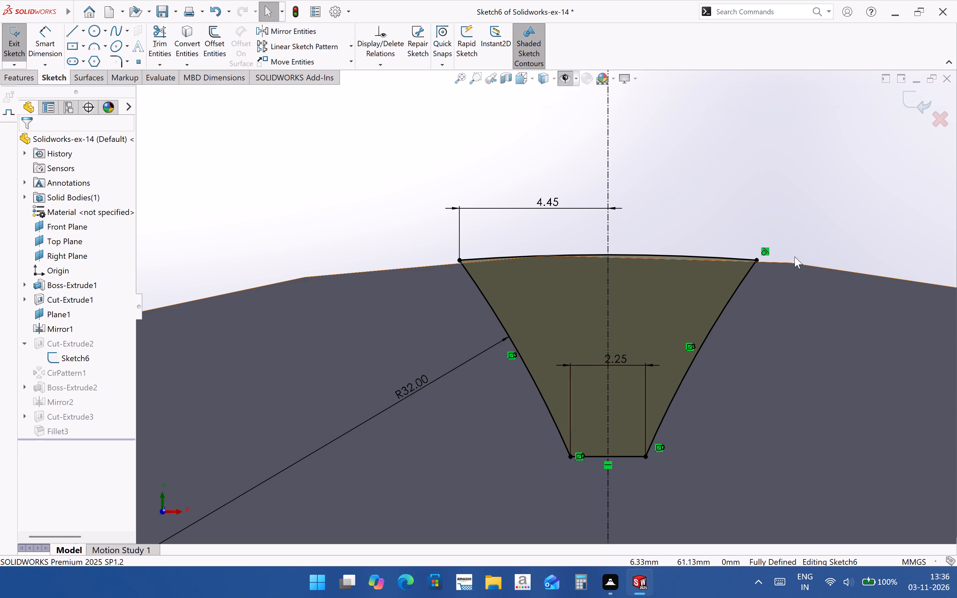
Delete the relation that constrains the top arc of the tooth-gap profile.
{"action": "left_click", "coordinate": [765, 251]}
{"action": "key", "text": "Delete"}
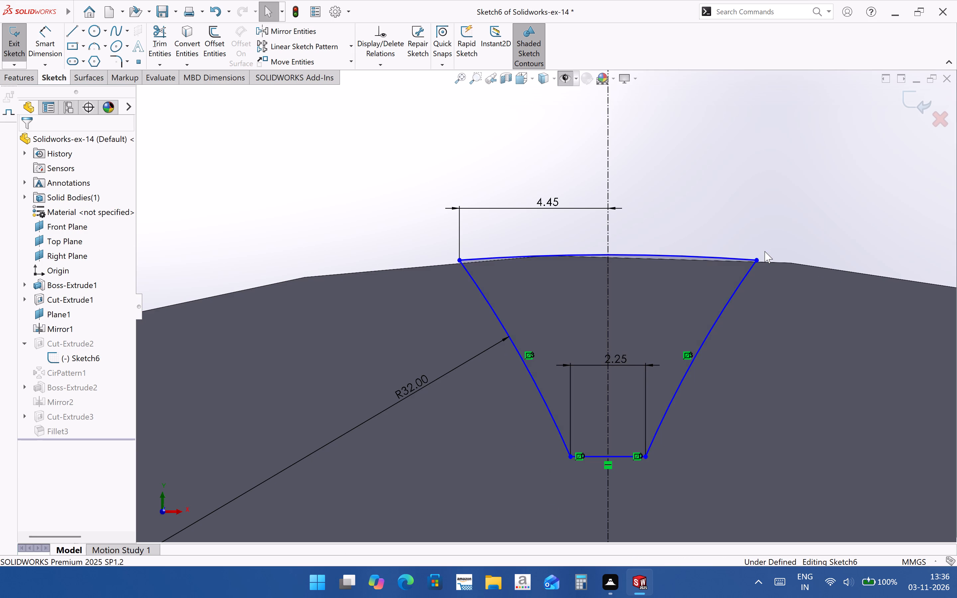
Add a radius dimension to the tooth-gap profile's top arc and set it to 61.50 + 0.47, giving 61.97 mm.
{"action": "left_click", "coordinate": [41, 38]}
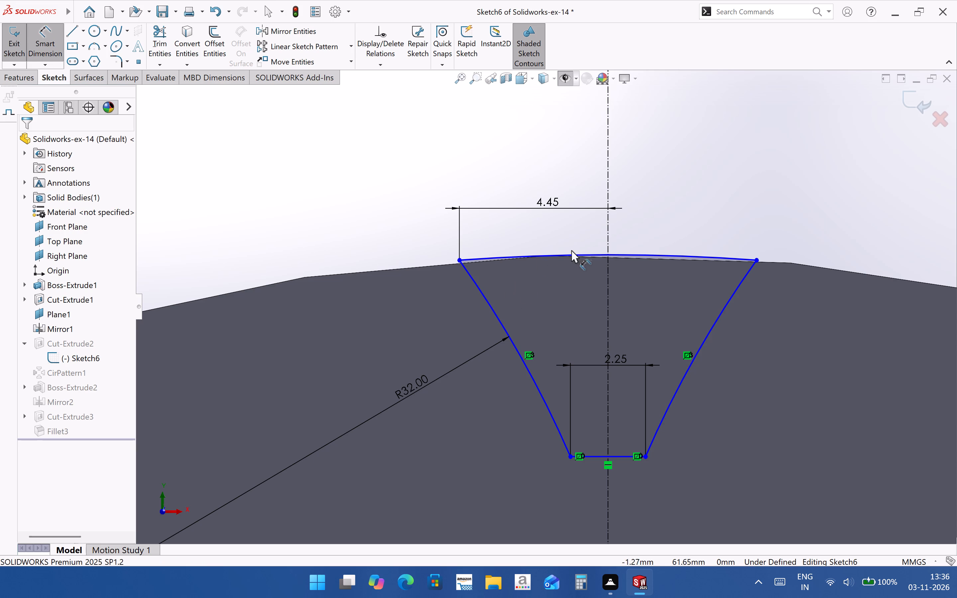
{"action": "left_click", "coordinate": [602, 253]}
{"action": "left_click", "coordinate": [616, 456]}
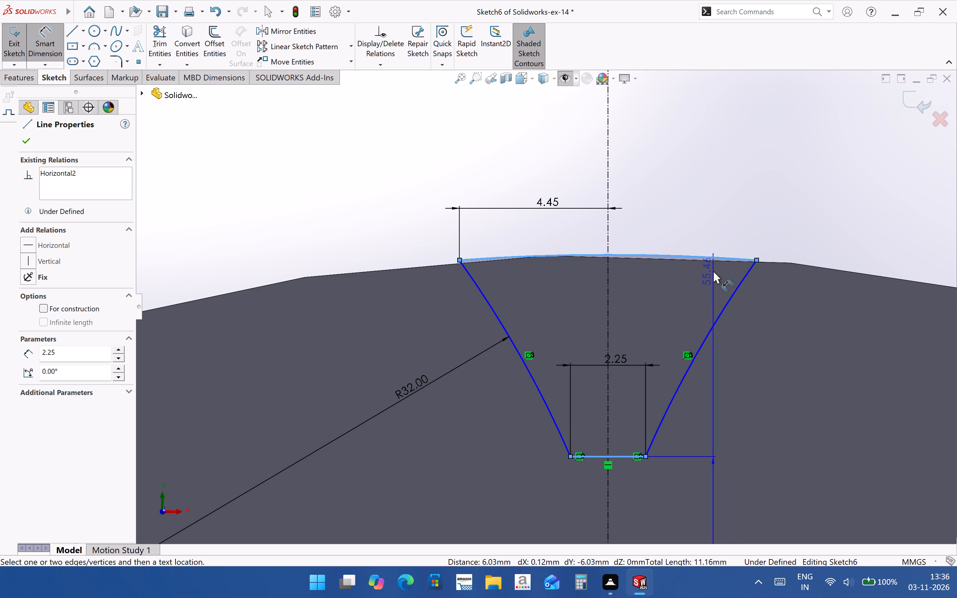
{"action": "key", "text": "Escape"}
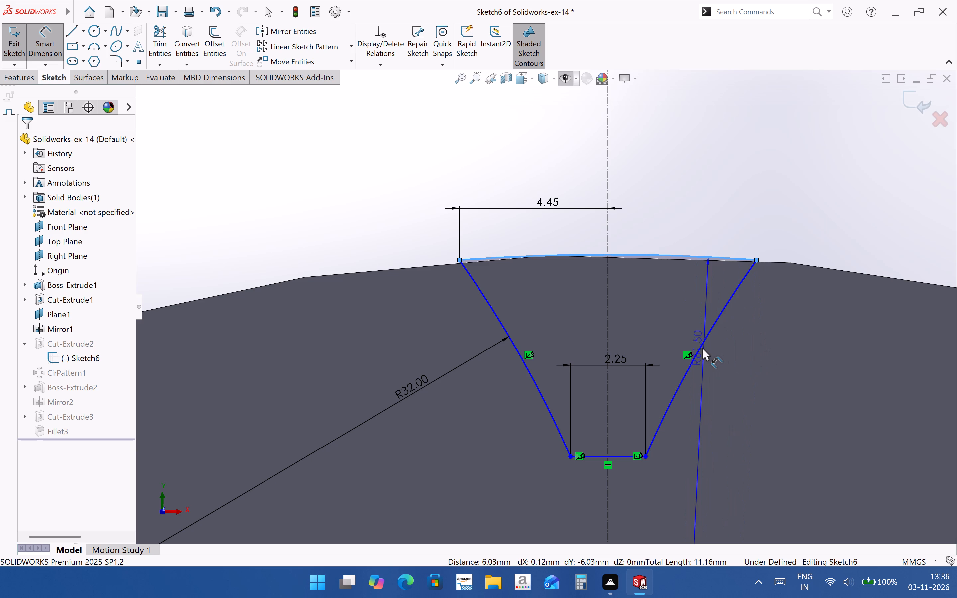
{"action": "left_click", "coordinate": [714, 368]}
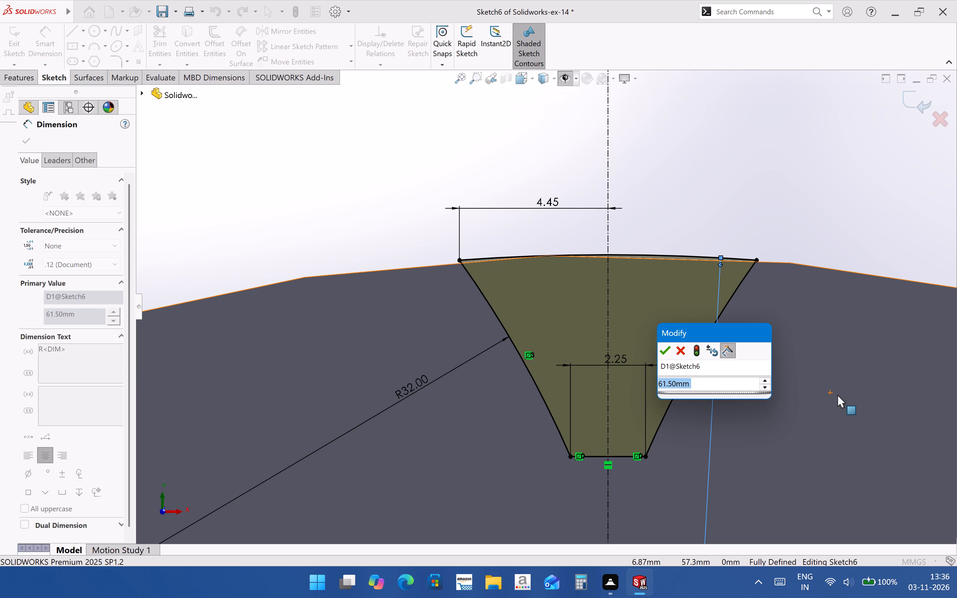
{"action": "left_click", "coordinate": [714, 379]}
{"action": "key", "text": "shift+plus"}
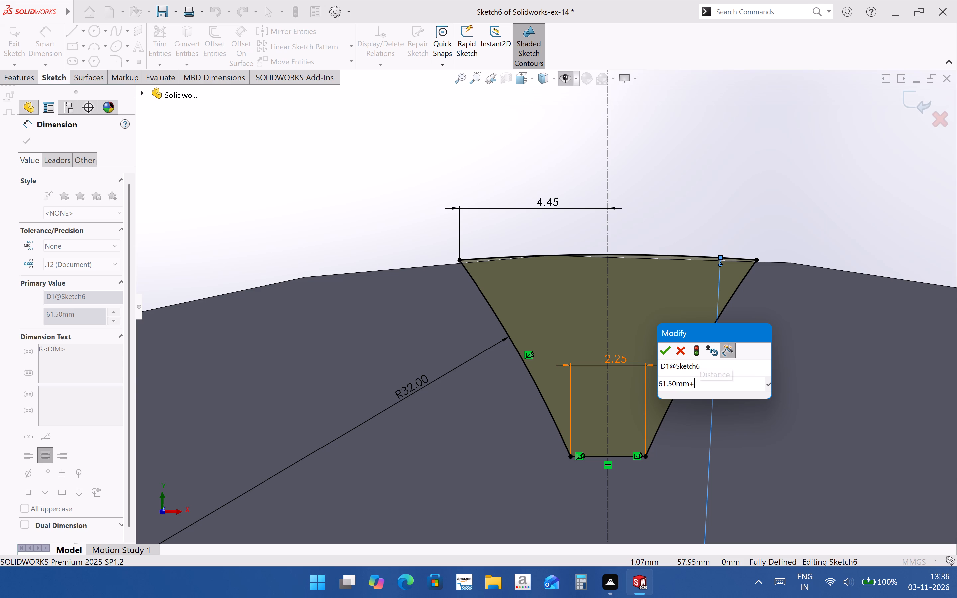
{"action": "type", "text": "0.47"}
{"action": "key", "text": "Return"}
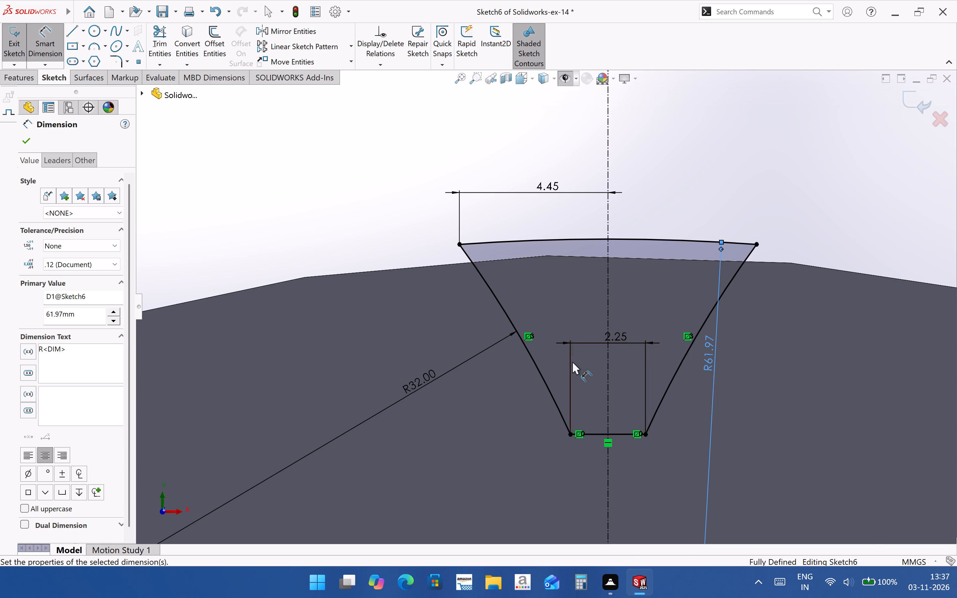
{"action": "scroll", "coordinate": [574, 362], "scroll_direction": "up", "scroll_amount": 2}
{"action": "scroll", "coordinate": [598, 385], "scroll_direction": "up", "scroll_amount": 6}
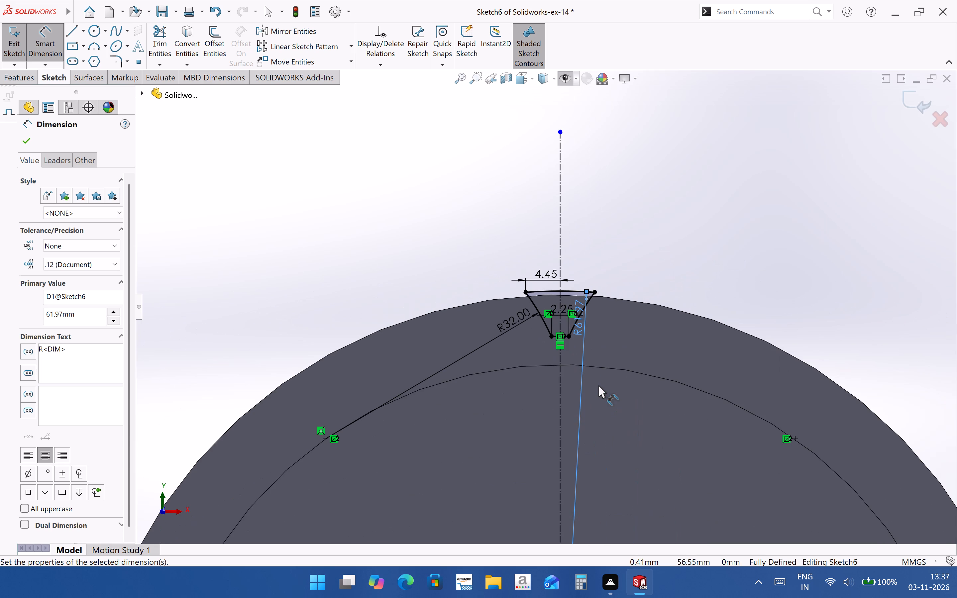
Undo the 61.97 mm change to the tooth-gap profile's top arc, keeping its radius dimension at 61.50 mm.
{"action": "scroll", "coordinate": [588, 330], "scroll_direction": "down", "scroll_amount": 6}
{"action": "scroll", "coordinate": [540, 336], "scroll_direction": "down", "scroll_amount": 2}
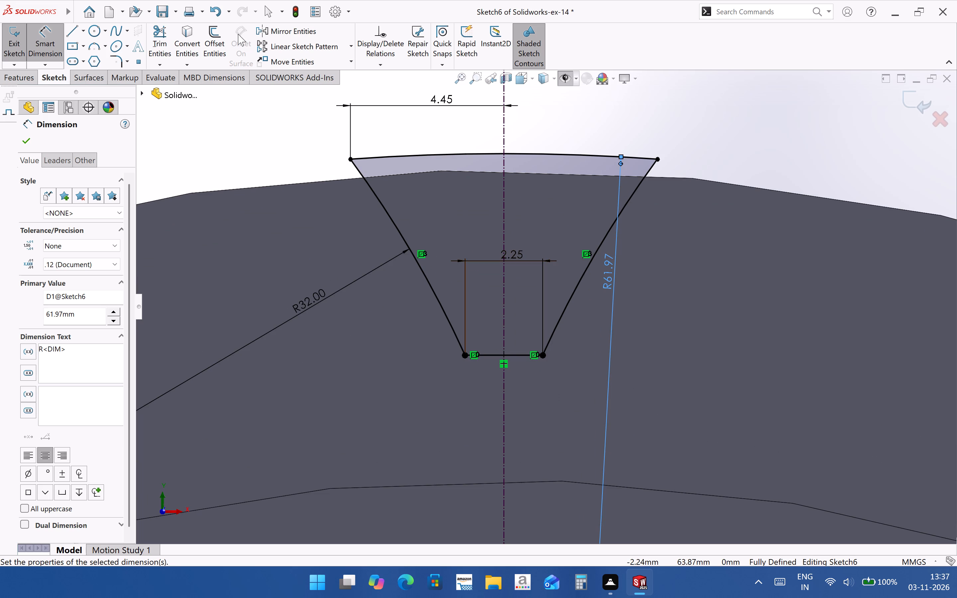
{"action": "left_click", "coordinate": [219, 14]}
{"action": "left_click", "coordinate": [219, 14]}
{"action": "left_click", "coordinate": [217, 14]}
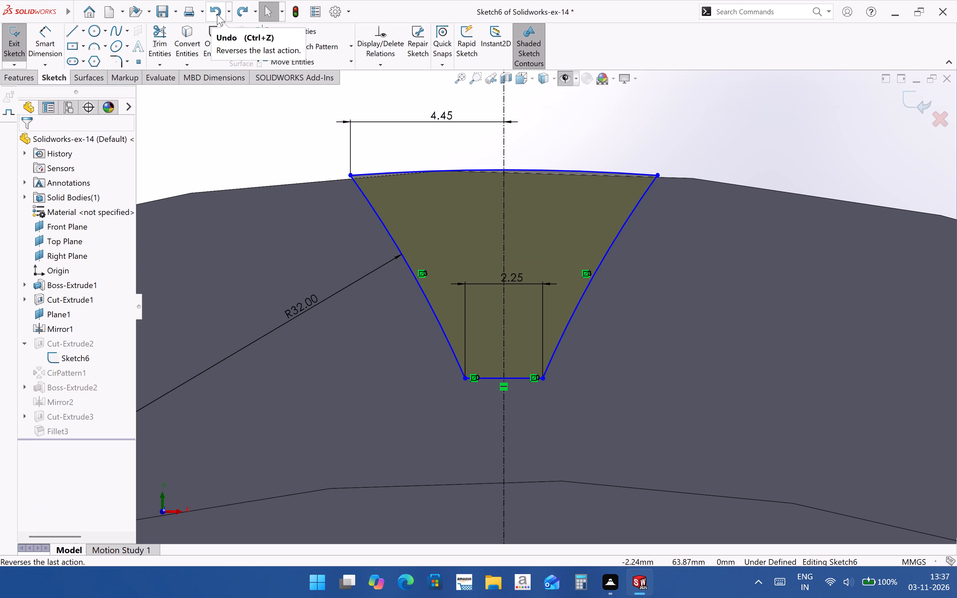
{"action": "left_click", "coordinate": [239, 10]}
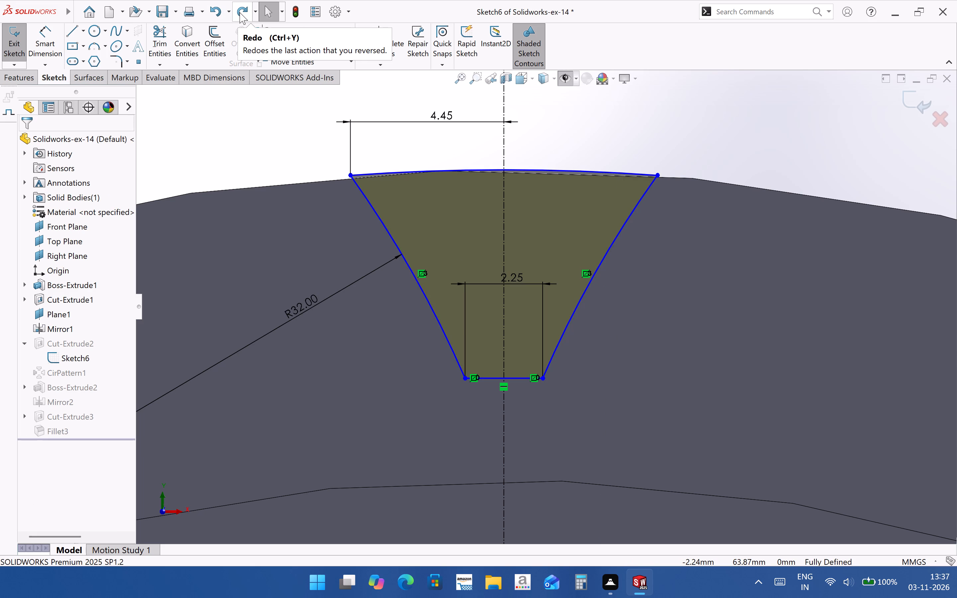
Exit Sketch6 to rebuild the gear part with the edited tooth-gap profile.
{"action": "left_click", "coordinate": [911, 105]}
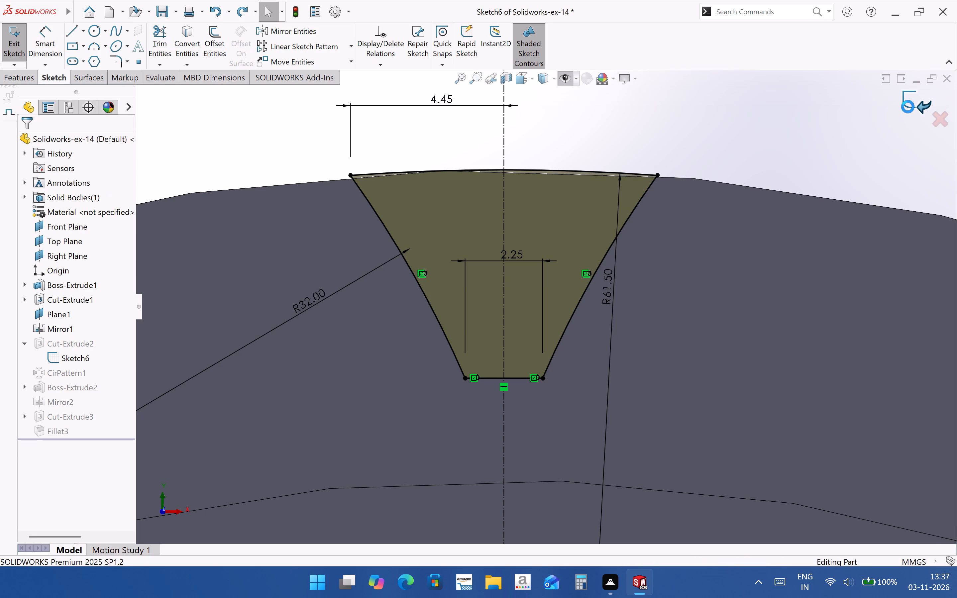
{"action": "scroll", "coordinate": [617, 243], "scroll_direction": "up", "scroll_amount": 19}
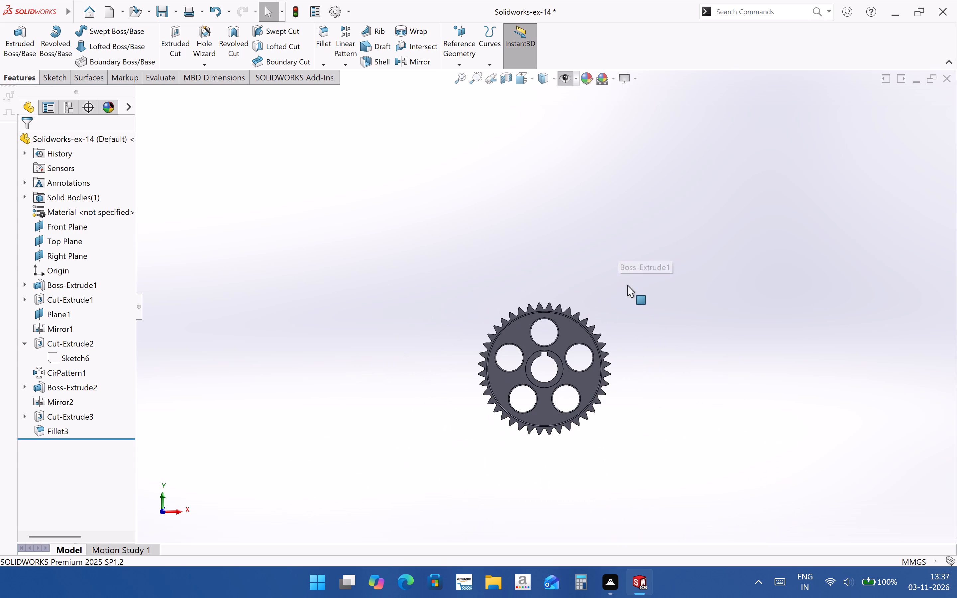
{"action": "scroll", "coordinate": [591, 335], "scroll_direction": "down", "scroll_amount": 5}
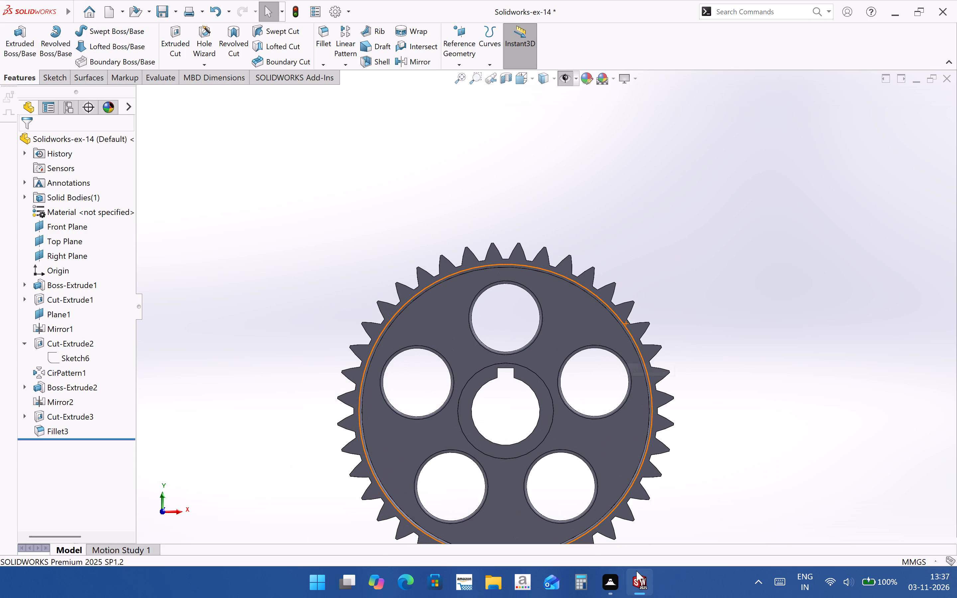
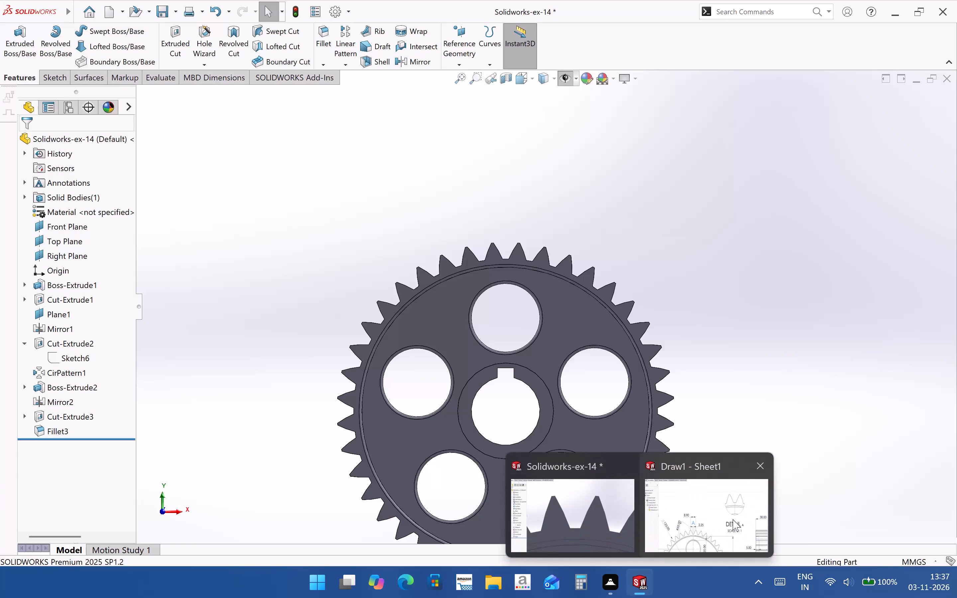
Switch to the gear drawing sheet and dismiss the drawing update report.
{"action": "left_click", "coordinate": [733, 519]}
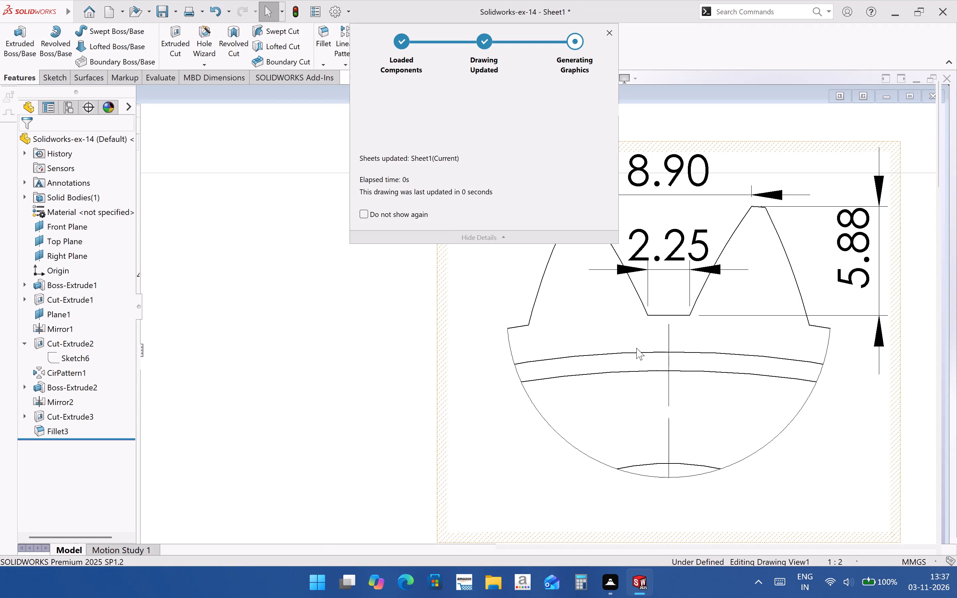
{"action": "left_click", "coordinate": [612, 30]}
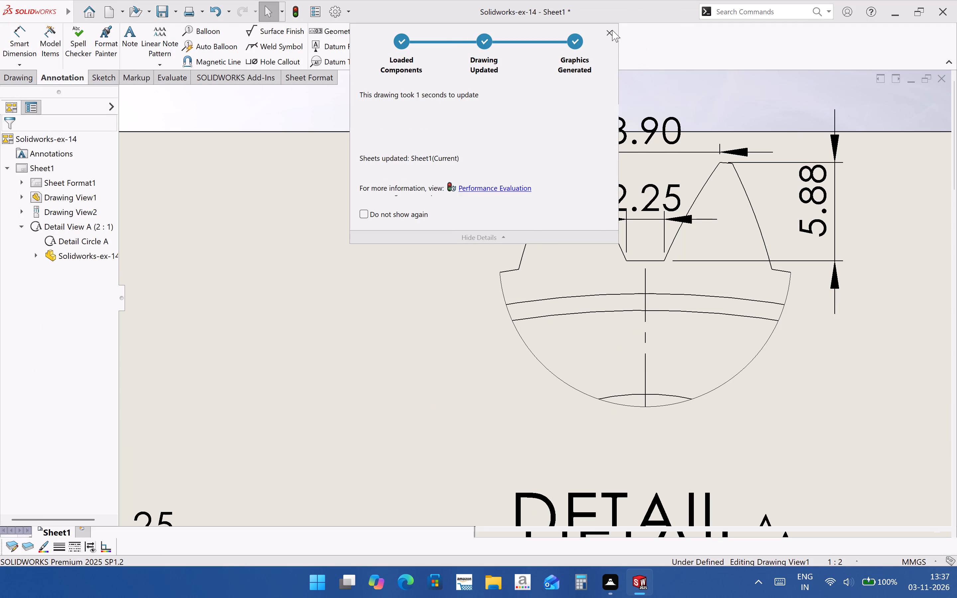
{"action": "left_click", "coordinate": [611, 31]}
Move Detail View A slightly down the sheet so its dimensions sit inside the sheet's upper edge.
{"action": "scroll", "coordinate": [686, 218], "scroll_direction": "up", "scroll_amount": 3}
{"action": "scroll", "coordinate": [699, 330], "scroll_direction": "up", "scroll_amount": 1}
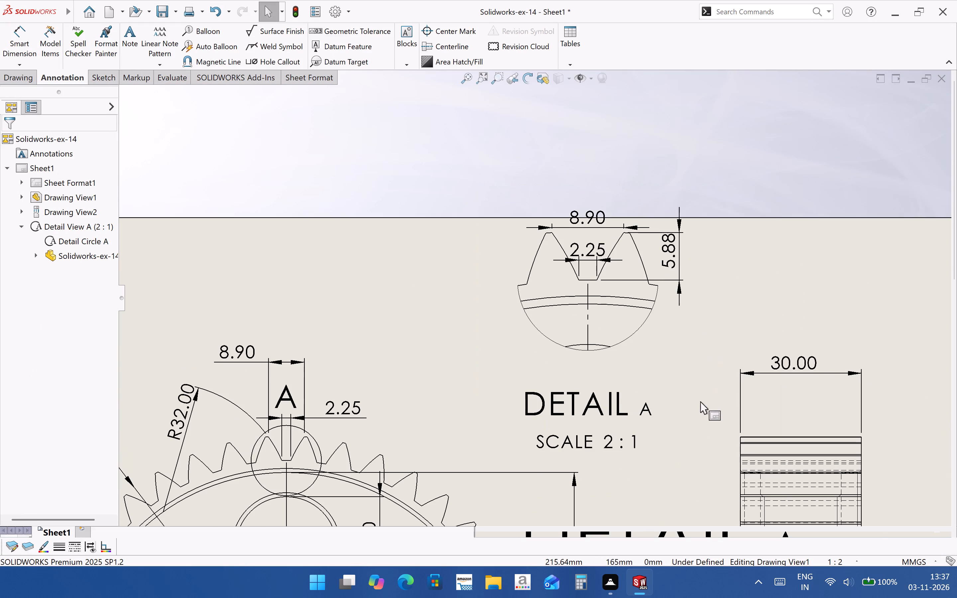
{"action": "left_click", "coordinate": [681, 369]}
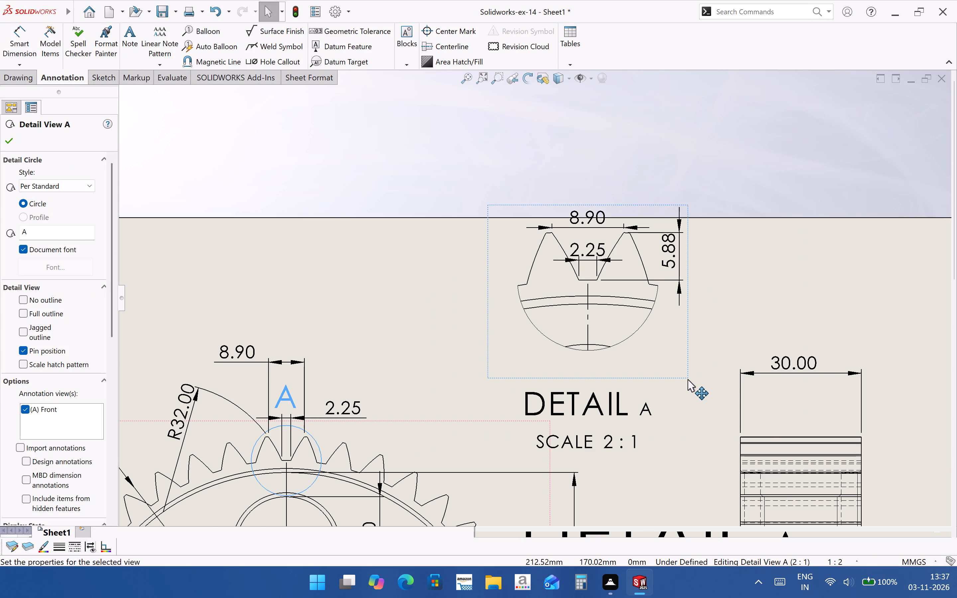
{"action": "left_click_drag", "start_coordinate": [688, 379], "coordinate": [687, 398]}
{"action": "left_click", "coordinate": [730, 301]}
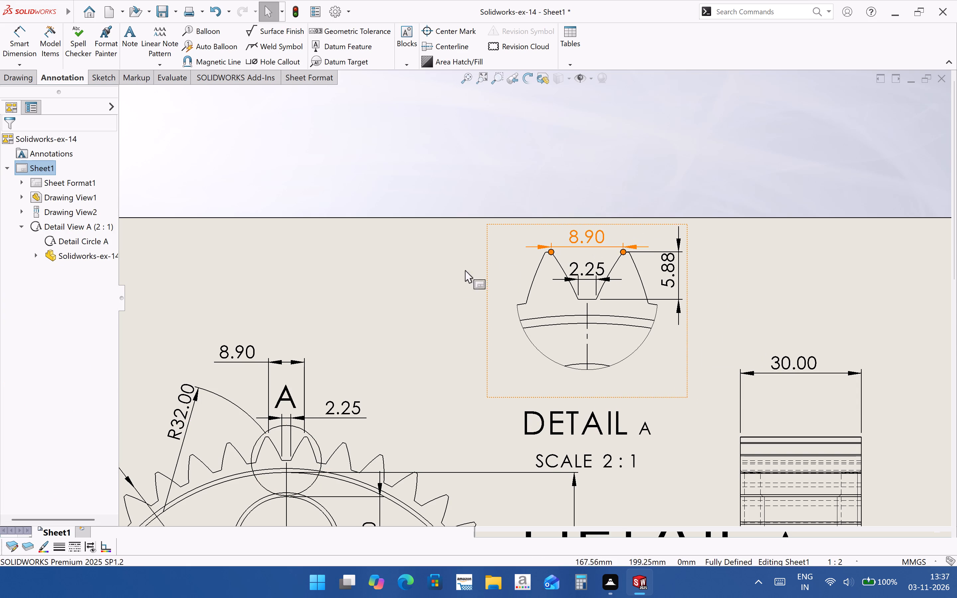
Shift the 8.90 dimension in Detail View A slightly upward, away from the tooth tips.
{"action": "scroll", "coordinate": [700, 253], "scroll_direction": "up", "scroll_amount": 2}
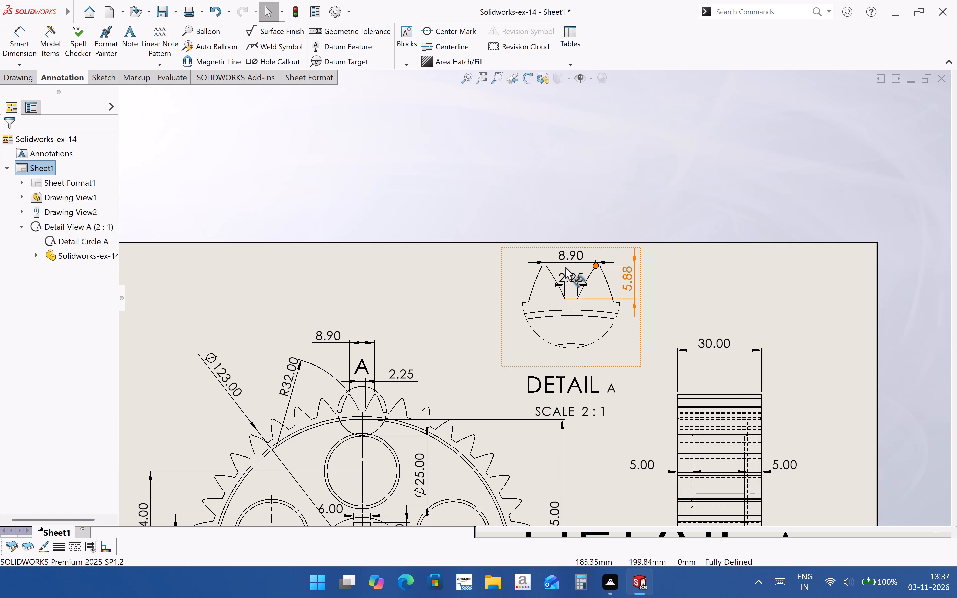
{"action": "left_click_drag", "start_coordinate": [567, 256], "coordinate": [565, 251]}
{"action": "left_click", "coordinate": [740, 308]}
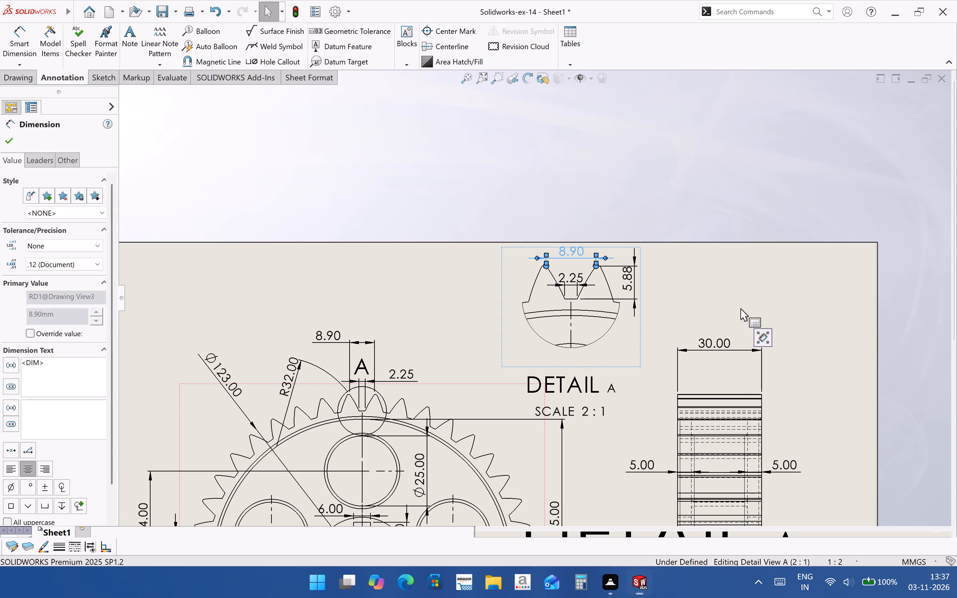
Turn on custom text position for the side view's 30.00 width dimension, using aligned text that breaks the dimension line.
{"action": "scroll", "coordinate": [719, 245], "scroll_direction": "up", "scroll_amount": 4}
{"action": "scroll", "coordinate": [477, 417], "scroll_direction": "down", "scroll_amount": 3}
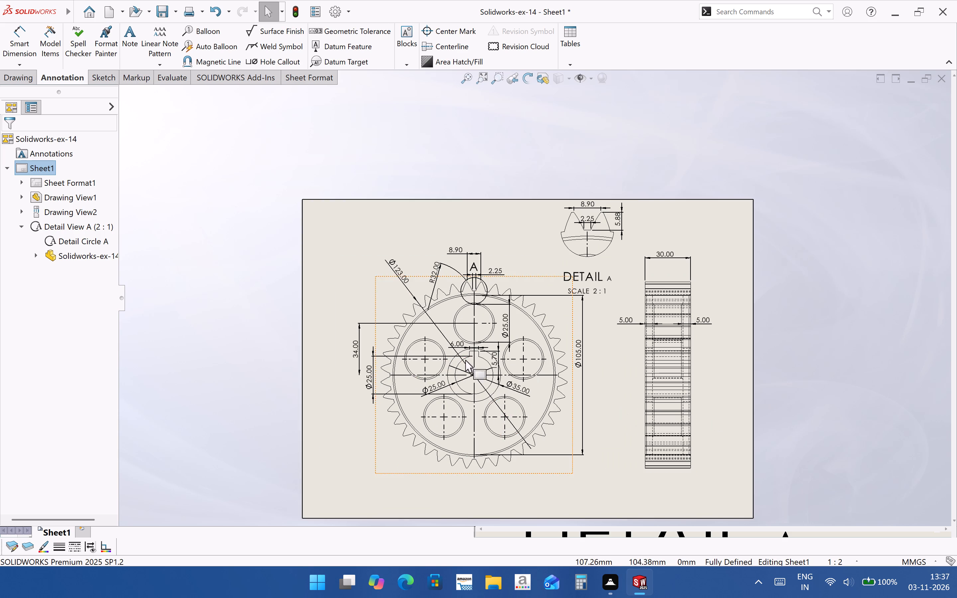
{"action": "scroll", "coordinate": [522, 379], "scroll_direction": "down", "scroll_amount": 2}
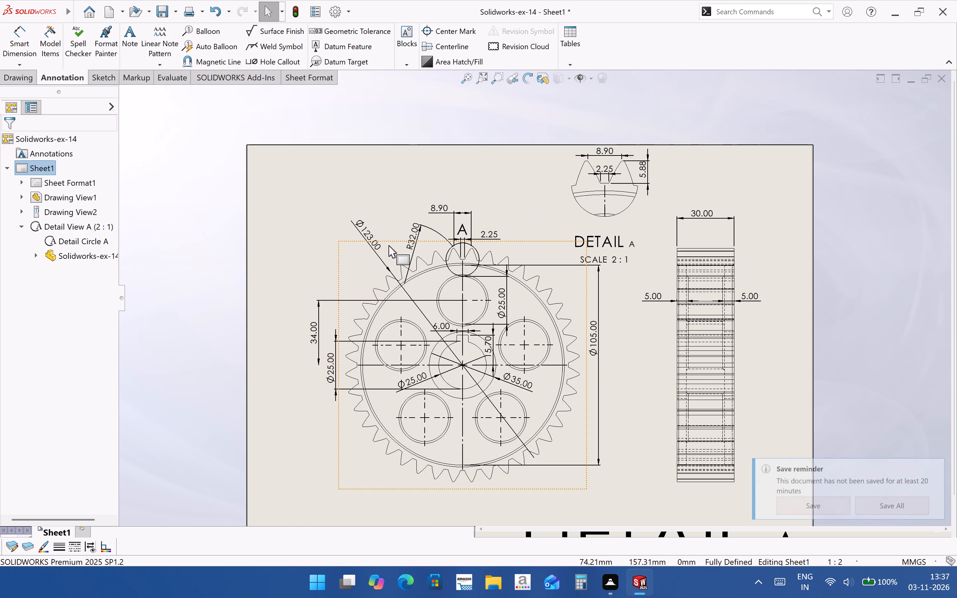
{"action": "scroll", "coordinate": [388, 245], "scroll_direction": "down", "scroll_amount": 3}
{"action": "scroll", "coordinate": [409, 168], "scroll_direction": "up", "scroll_amount": 4}
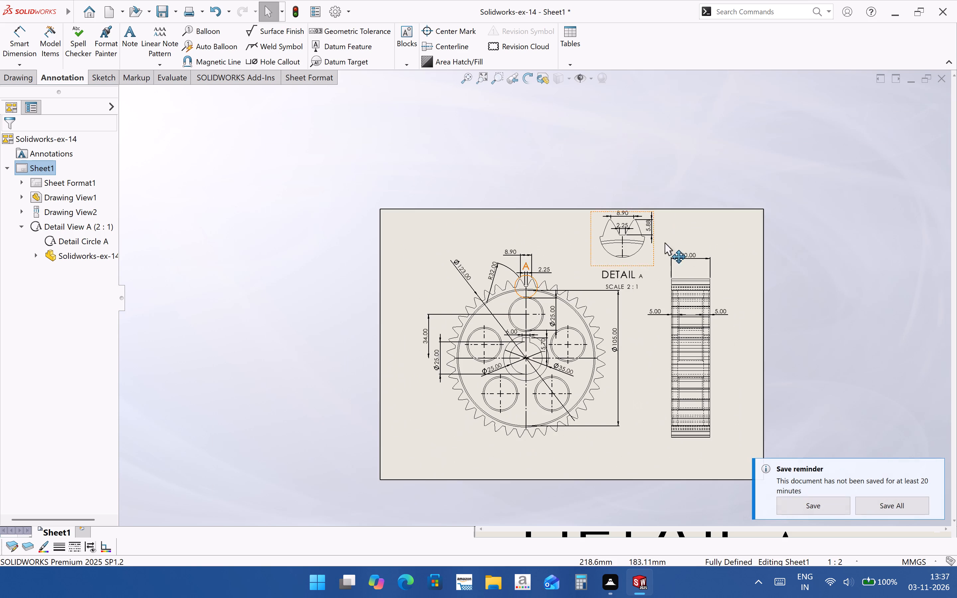
{"action": "scroll", "coordinate": [672, 237], "scroll_direction": "down", "scroll_amount": 4}
{"action": "left_click", "coordinate": [669, 279]}
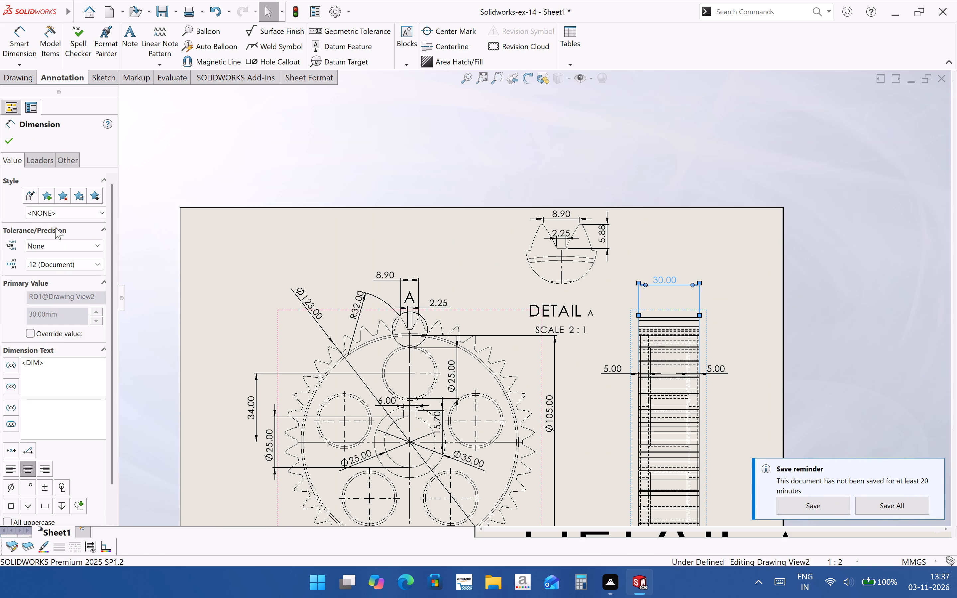
{"action": "left_click", "coordinate": [49, 160]}
{"action": "scroll", "coordinate": [61, 375], "scroll_direction": "down", "scroll_amount": 4}
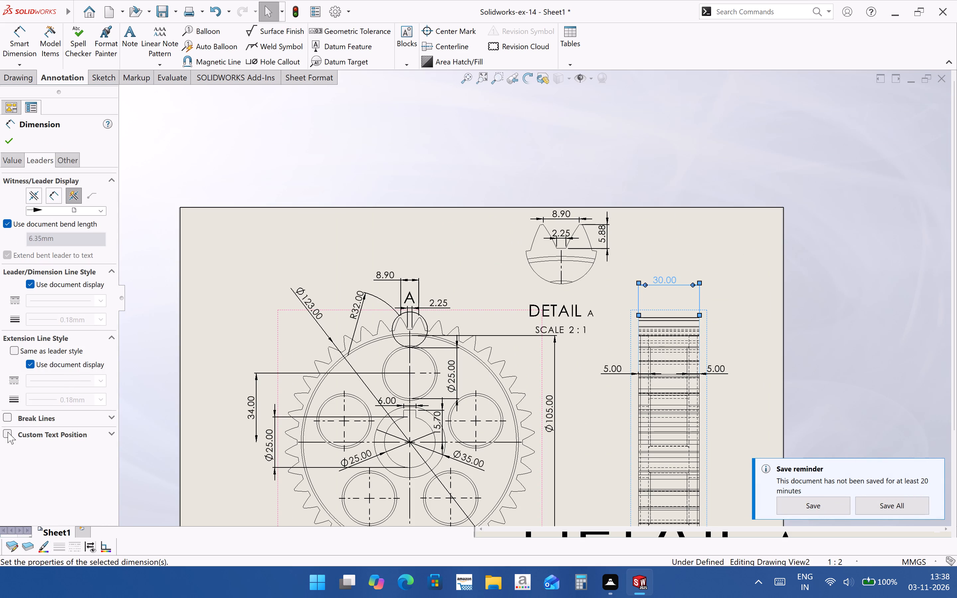
{"action": "left_click", "coordinate": [8, 432]}
{"action": "left_click", "coordinate": [45, 450]}
{"action": "left_click", "coordinate": [78, 451]}
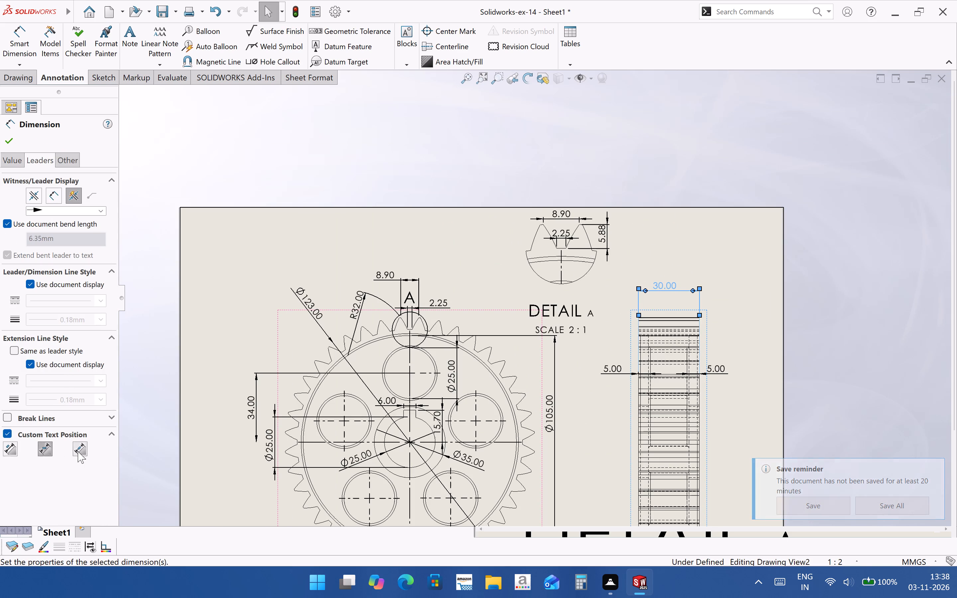
{"action": "left_click", "coordinate": [12, 131]}
{"action": "left_click", "coordinate": [11, 135]}
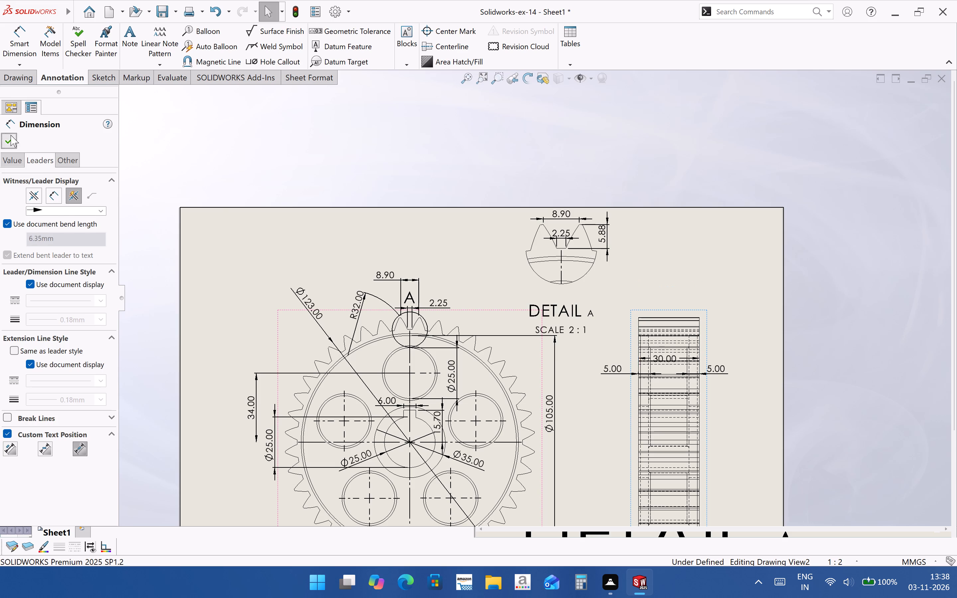
Move the 30.00 width dimension out of the side view to just above it.
{"action": "scroll", "coordinate": [691, 360], "scroll_direction": "down", "scroll_amount": 3}
{"action": "left_click", "coordinate": [630, 347]}
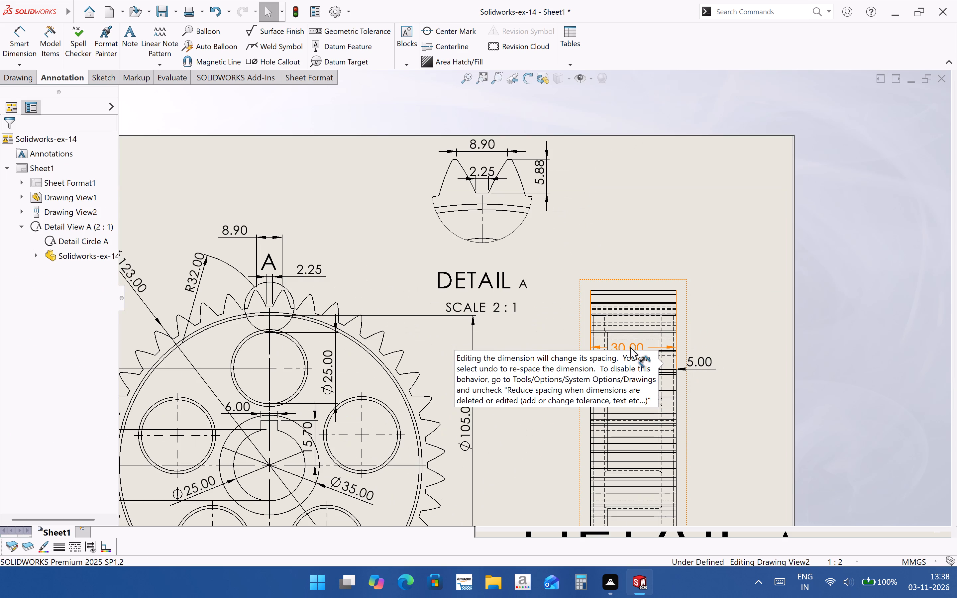
{"action": "left_click_drag", "start_coordinate": [638, 348], "coordinate": [637, 259]}
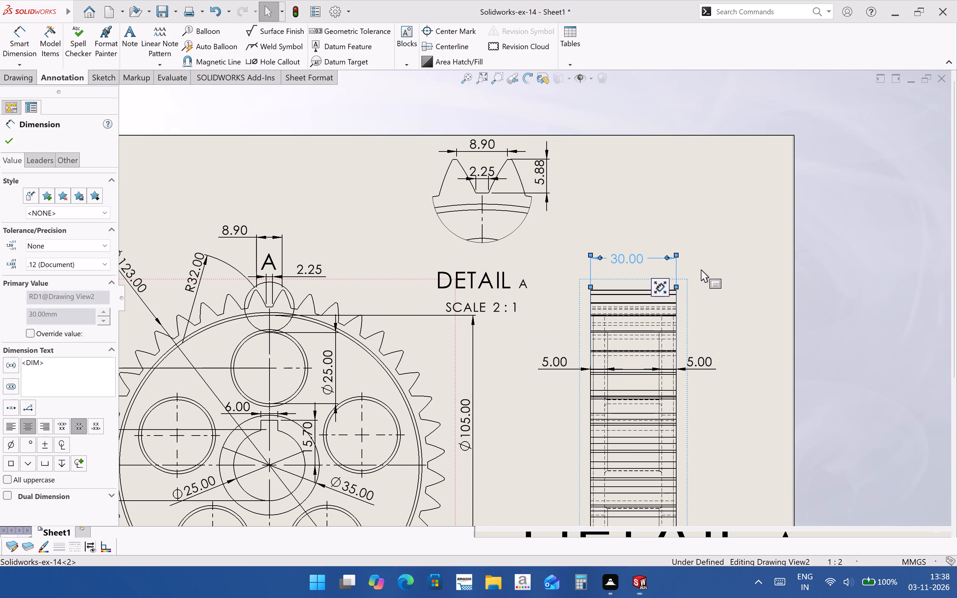
{"action": "left_click", "coordinate": [703, 269]}
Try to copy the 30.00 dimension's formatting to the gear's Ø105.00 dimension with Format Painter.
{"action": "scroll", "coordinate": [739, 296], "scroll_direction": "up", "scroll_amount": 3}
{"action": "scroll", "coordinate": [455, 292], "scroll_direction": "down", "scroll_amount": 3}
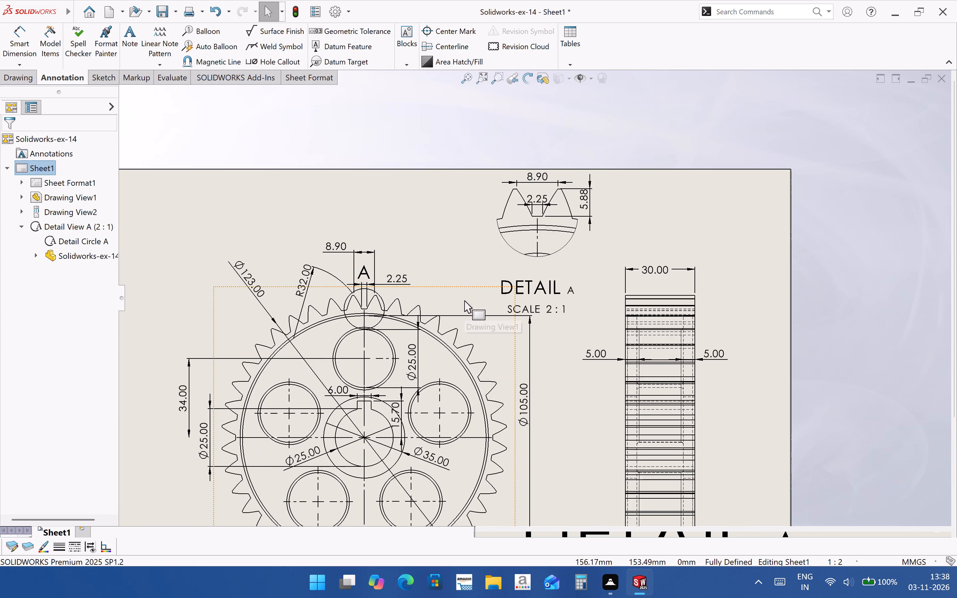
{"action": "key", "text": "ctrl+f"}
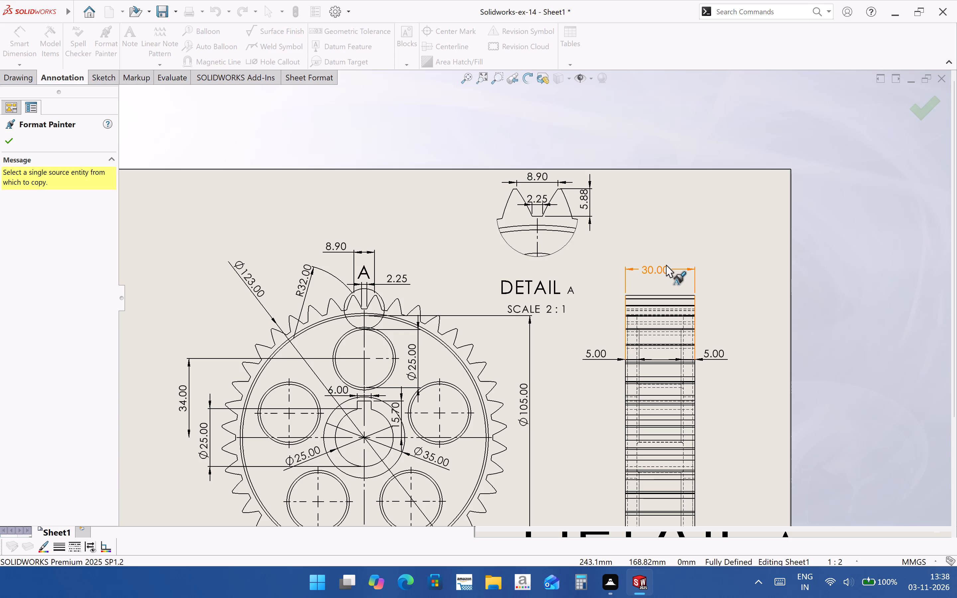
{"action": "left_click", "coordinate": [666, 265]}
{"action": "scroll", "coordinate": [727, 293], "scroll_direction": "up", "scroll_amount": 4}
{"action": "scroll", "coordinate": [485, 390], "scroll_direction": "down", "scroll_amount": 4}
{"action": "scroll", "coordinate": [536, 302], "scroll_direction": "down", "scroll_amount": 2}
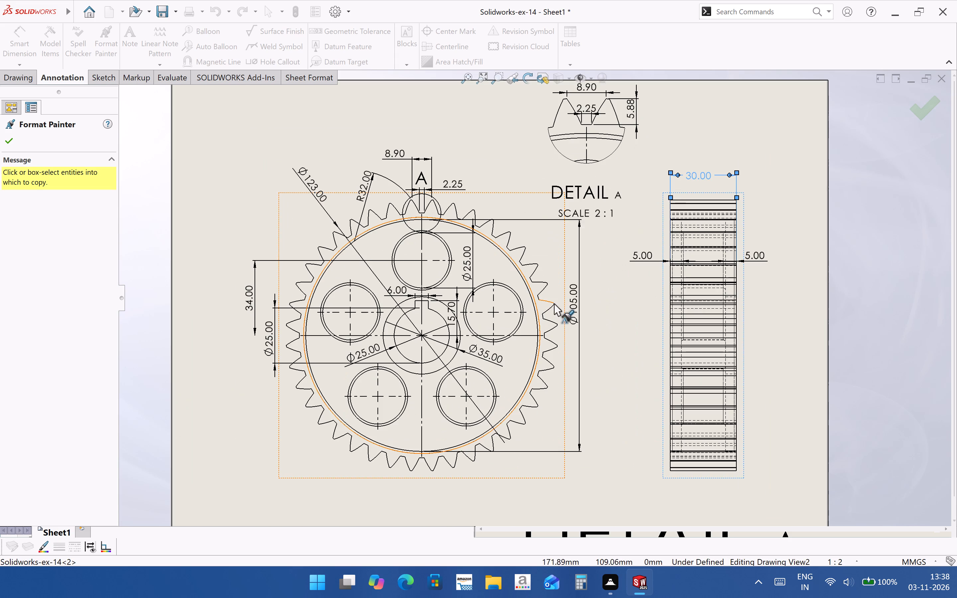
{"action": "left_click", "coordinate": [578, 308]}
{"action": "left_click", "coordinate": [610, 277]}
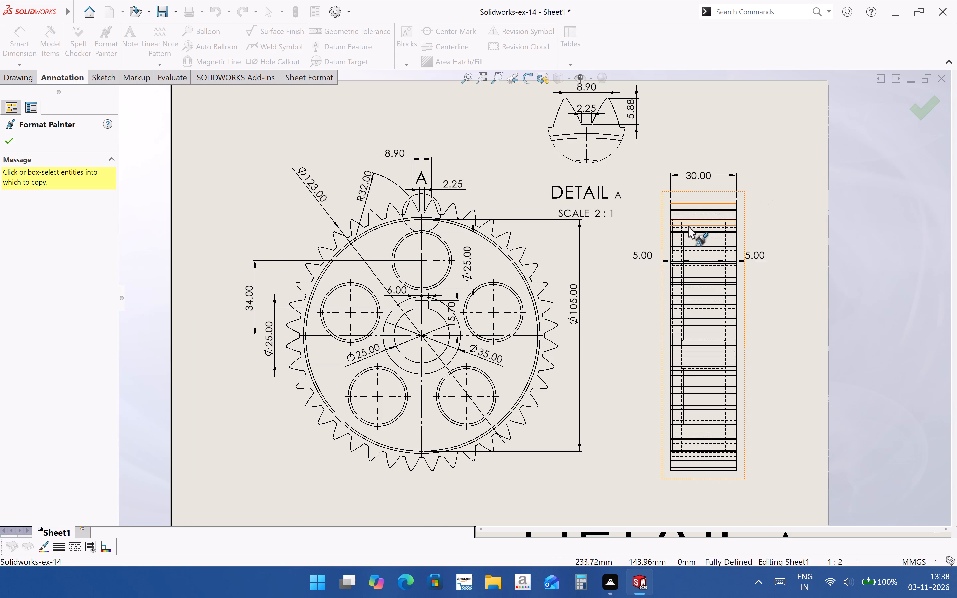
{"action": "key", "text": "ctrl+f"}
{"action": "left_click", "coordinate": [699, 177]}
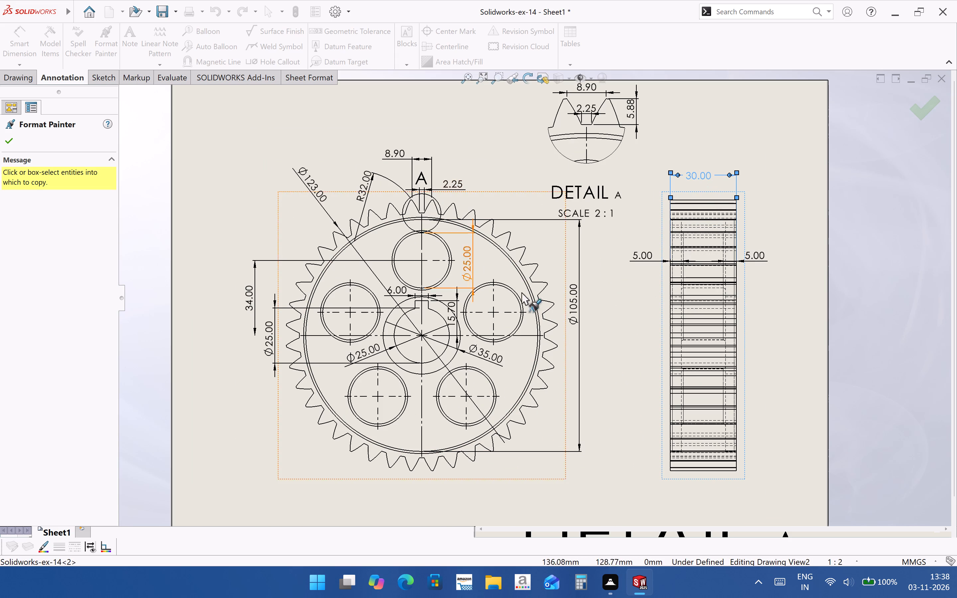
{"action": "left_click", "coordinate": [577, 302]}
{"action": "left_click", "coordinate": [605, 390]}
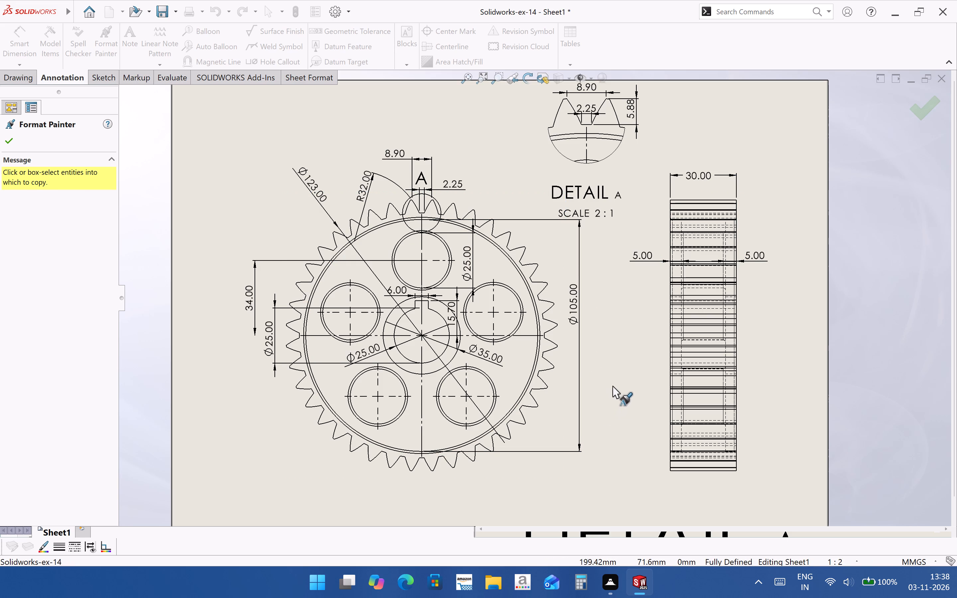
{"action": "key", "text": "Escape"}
Turn on custom text position for the Ø105.00 dimension, using aligned text that breaks the dimension line.
{"action": "left_click", "coordinate": [574, 306]}
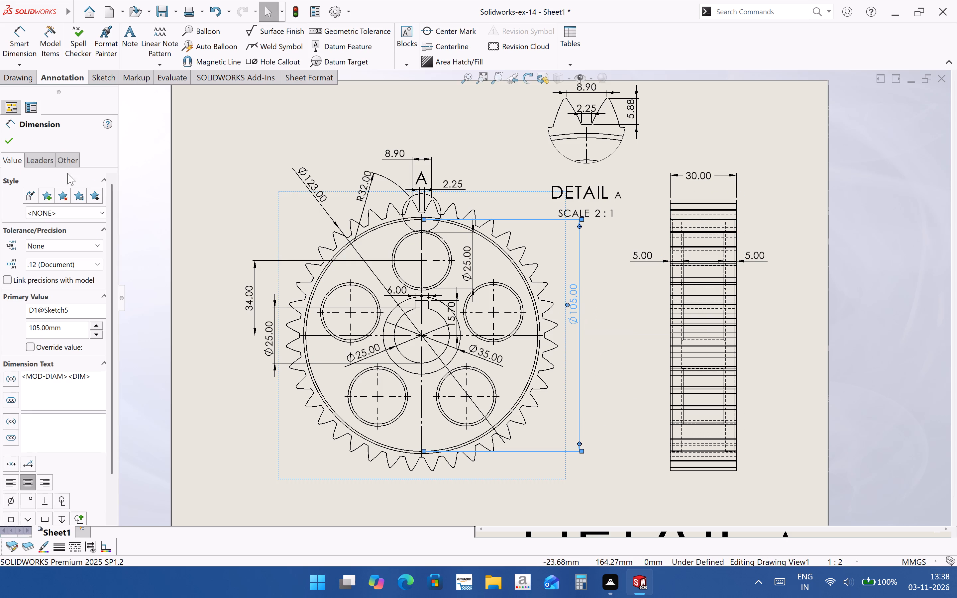
{"action": "left_click", "coordinate": [33, 157]}
{"action": "left_click", "coordinate": [11, 471]}
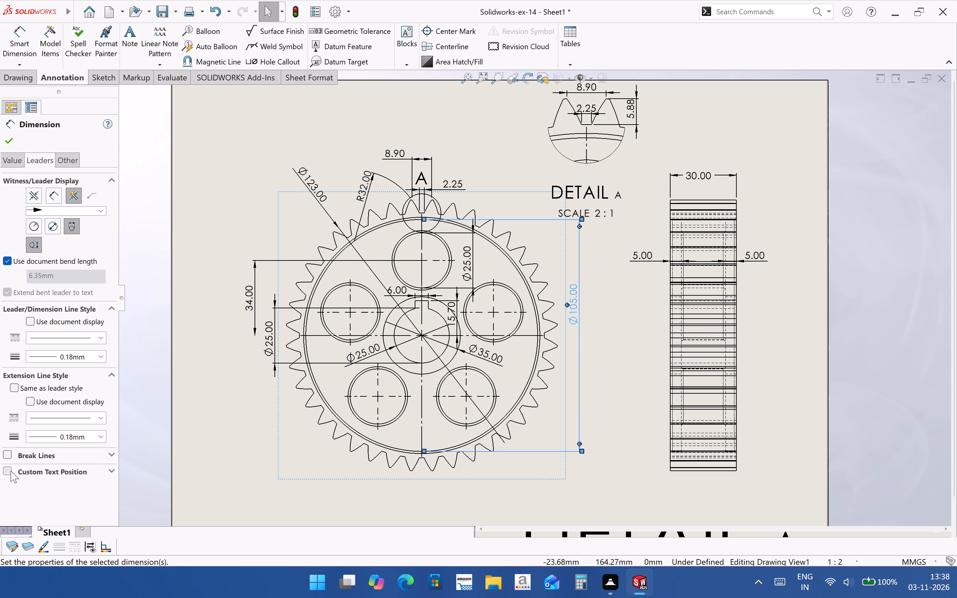
{"action": "left_click", "coordinate": [48, 482]}
{"action": "left_click", "coordinate": [87, 494]}
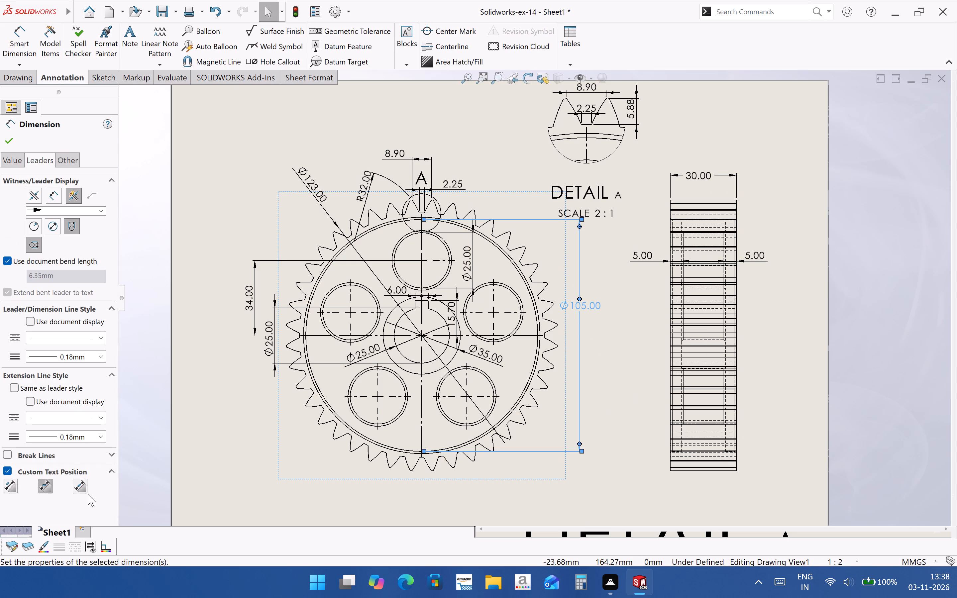
{"action": "left_click", "coordinate": [82, 482]}
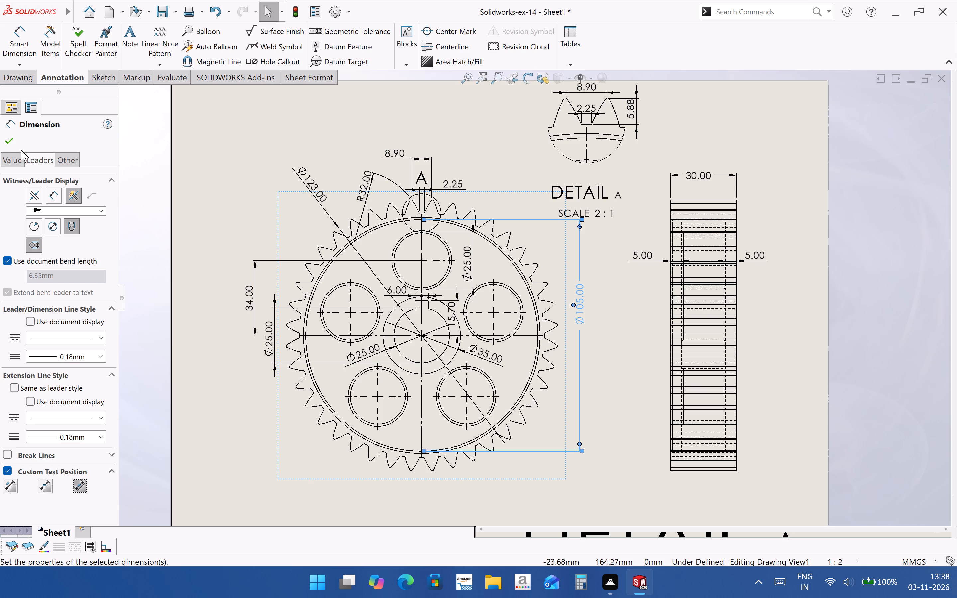
{"action": "left_click", "coordinate": [10, 144]}
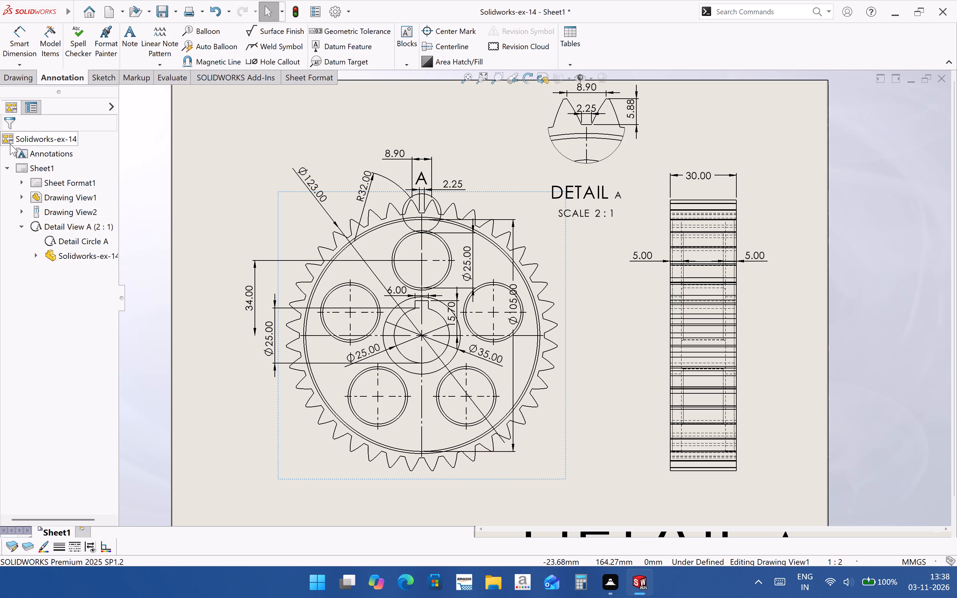
Move the Ø105.00 dimension outside the gear's teeth, toward the side view.
{"action": "left_click_drag", "start_coordinate": [512, 300], "coordinate": [572, 307]}
{"action": "left_click", "coordinate": [620, 357]}
Copy the Ø105.00 dimension's formatting to the 34.00 and linear Ø25.00 bore dimensions with Format Painter.
{"action": "key", "text": "ctrl+f"}
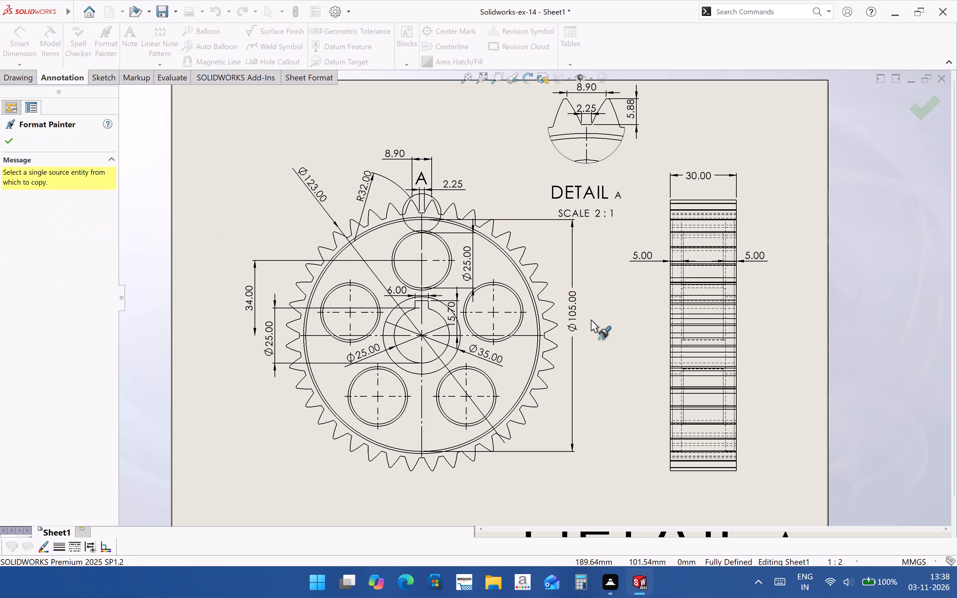
{"action": "left_click", "coordinate": [578, 313]}
{"action": "scroll", "coordinate": [455, 242], "scroll_direction": "down", "scroll_amount": 2}
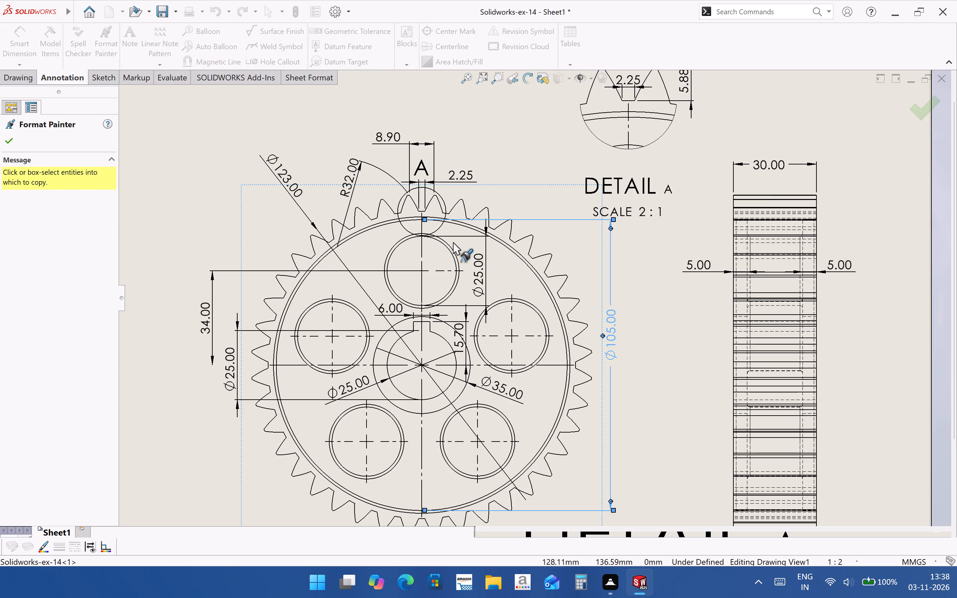
{"action": "left_click", "coordinate": [199, 309]}
{"action": "left_click", "coordinate": [207, 327]}
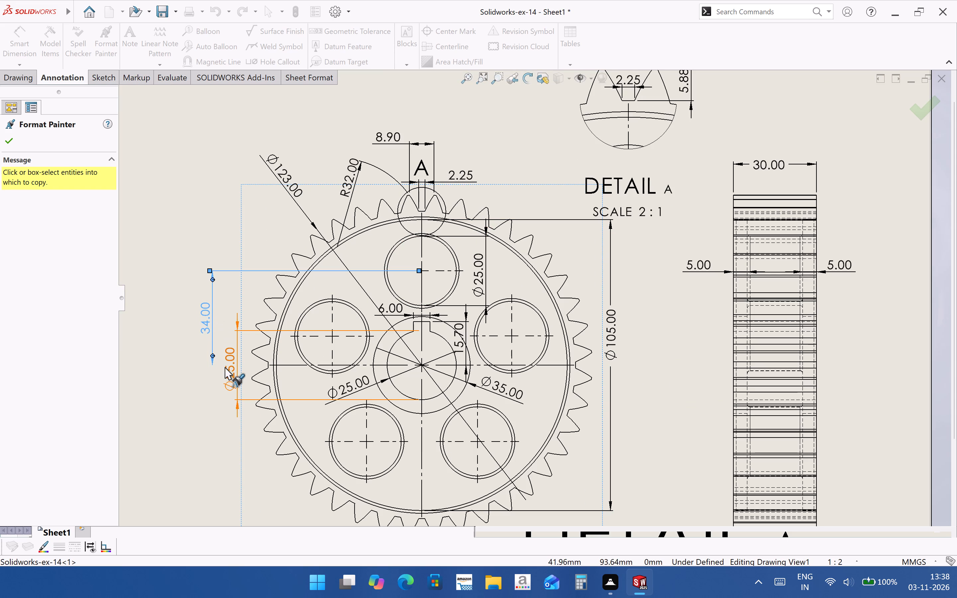
{"action": "left_click", "coordinate": [225, 367]}
{"action": "key", "text": "Escape"}
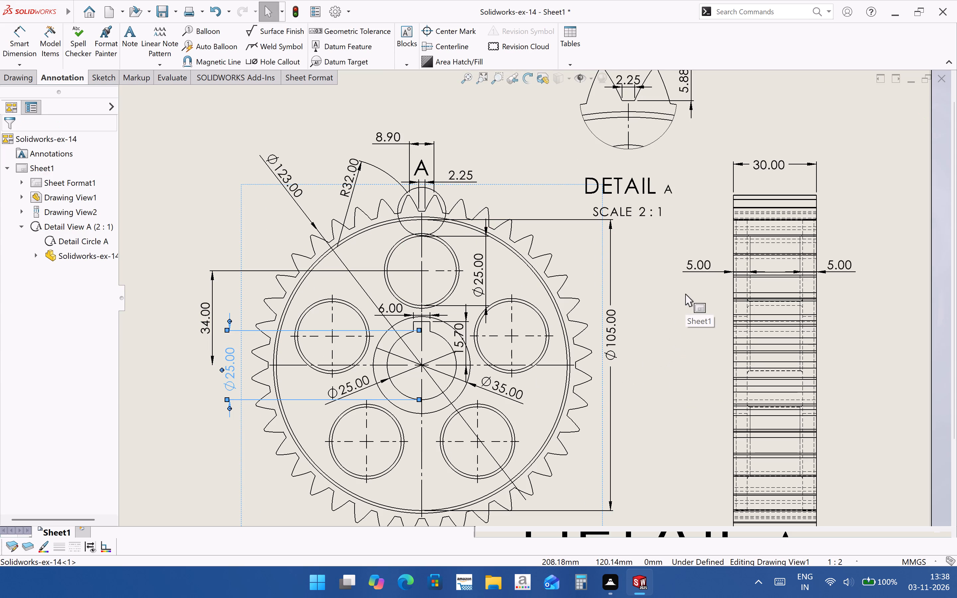
Copy the Ø105.00 dimension's formatting to the gear's 34.00, both linear Ø25.00, Ø35.00 and Ø123.00 dimensions with Format Painter.
{"action": "left_click", "coordinate": [617, 338]}
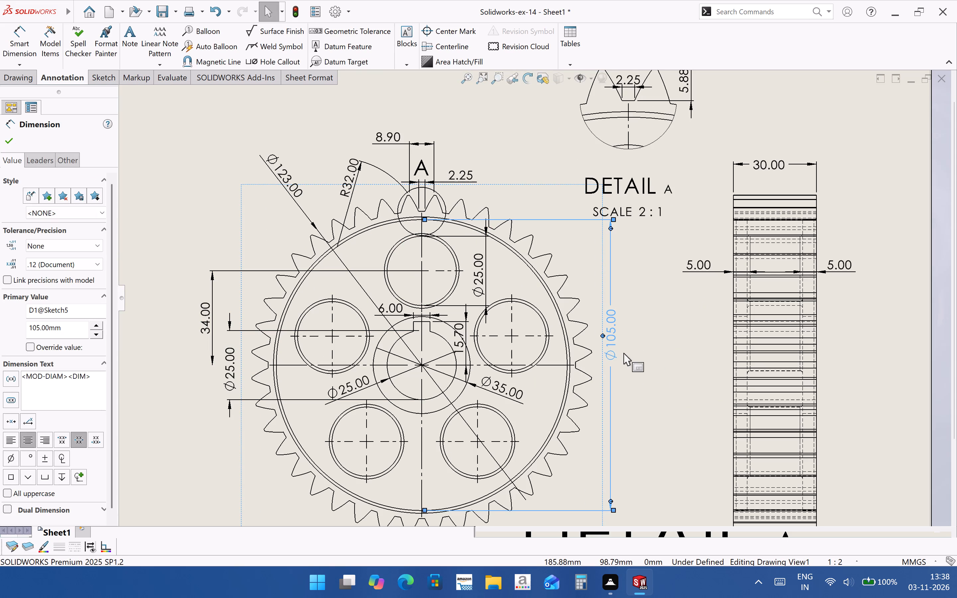
{"action": "key", "text": "ctrl+f"}
{"action": "left_click", "coordinate": [209, 318]}
{"action": "left_click", "coordinate": [227, 365]}
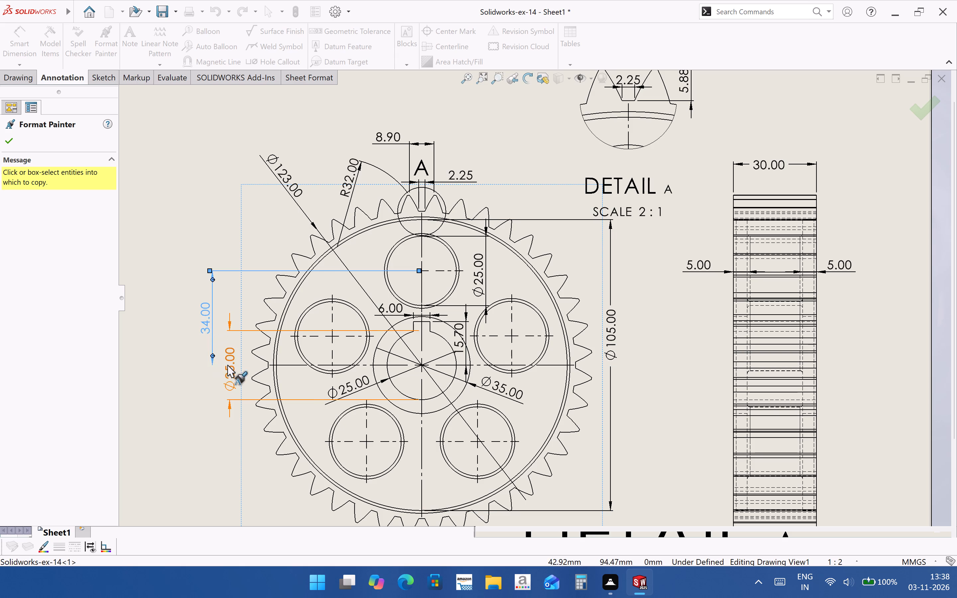
{"action": "left_click", "coordinate": [514, 389]}
{"action": "left_click", "coordinate": [486, 281]}
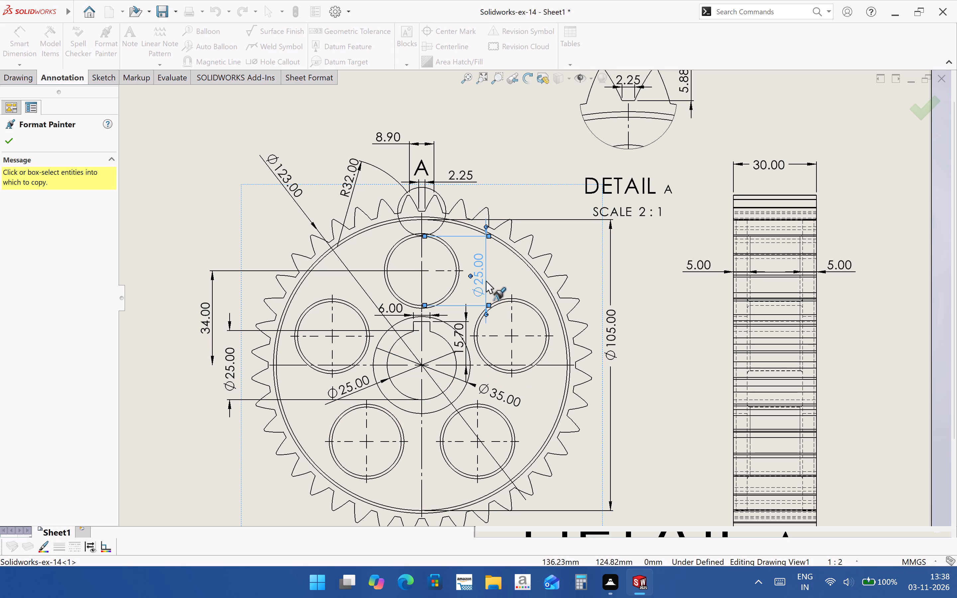
{"action": "left_click", "coordinate": [285, 178]}
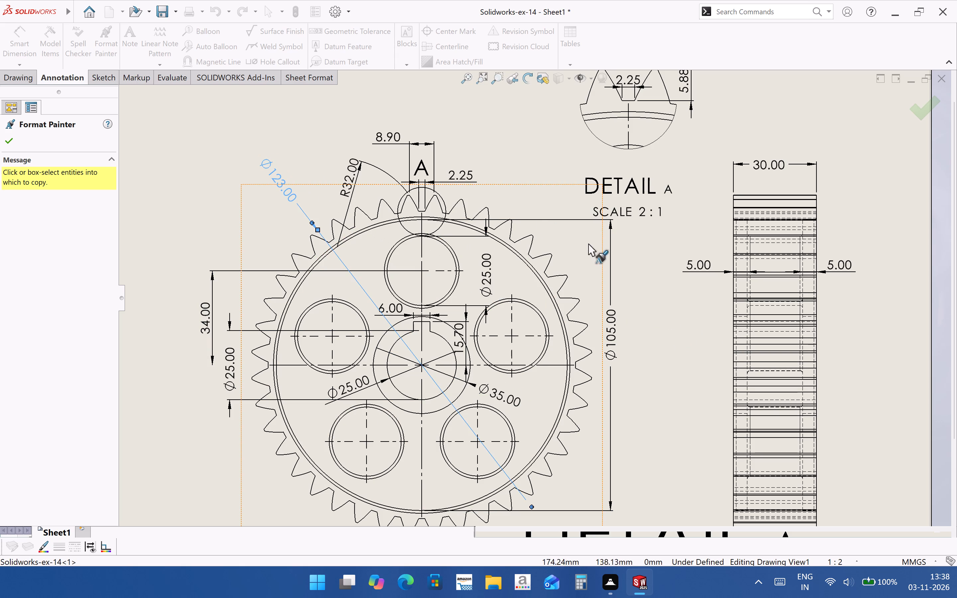
Copy the same dimension formatting to the 5.88, 8.90 and 2.25 dimensions in Detail A, and finish Format Painter.
{"action": "scroll", "coordinate": [617, 254], "scroll_direction": "up", "scroll_amount": 2}
{"action": "scroll", "coordinate": [636, 134], "scroll_direction": "down", "scroll_amount": 3}
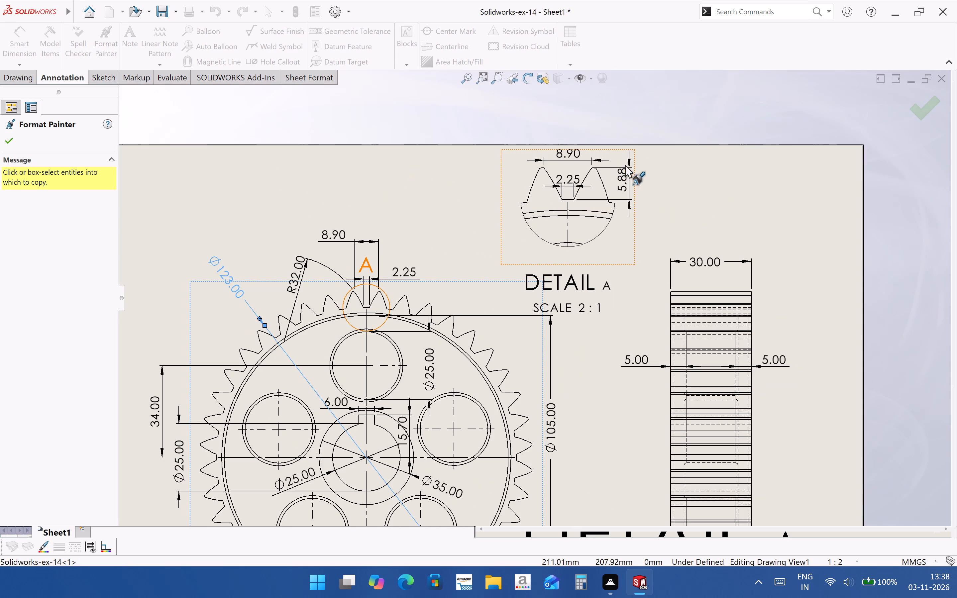
{"action": "left_click", "coordinate": [622, 173]}
{"action": "left_click", "coordinate": [568, 153]}
{"action": "left_click", "coordinate": [566, 178]}
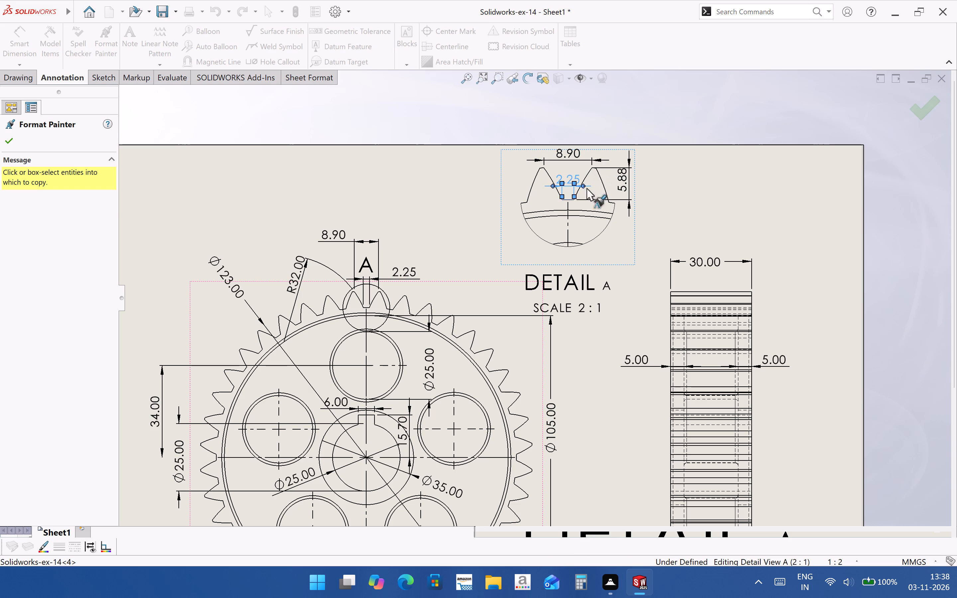
{"action": "left_click", "coordinate": [721, 219]}
{"action": "key", "text": "grave"}
{"action": "key", "text": "Escape"}
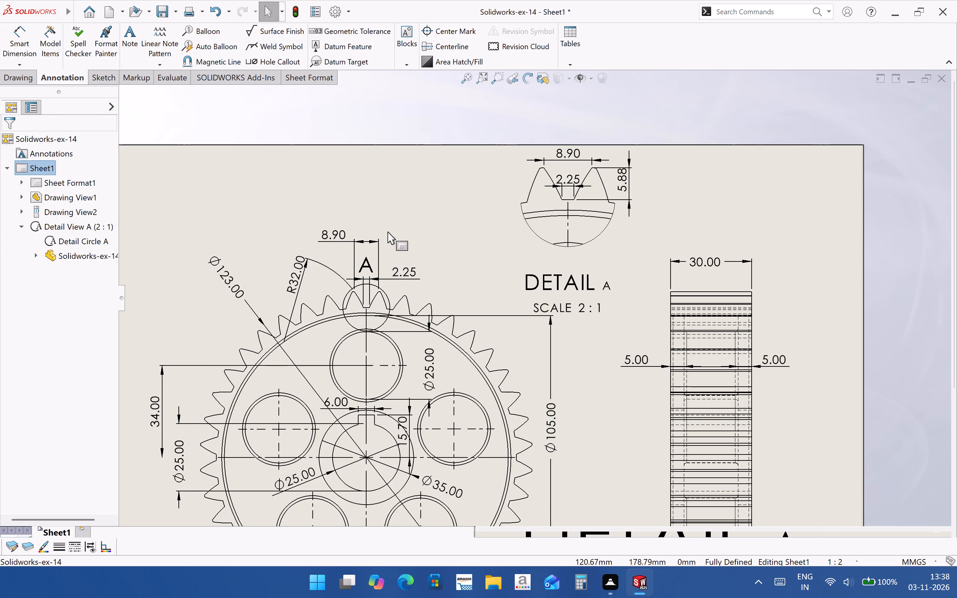
Copy the Ø105.00 dimension's formatting to the keyway's 15.70 dimension with Format Painter.
{"action": "scroll", "coordinate": [554, 255], "scroll_direction": "up", "scroll_amount": 3}
{"action": "scroll", "coordinate": [480, 418], "scroll_direction": "down", "scroll_amount": 6}
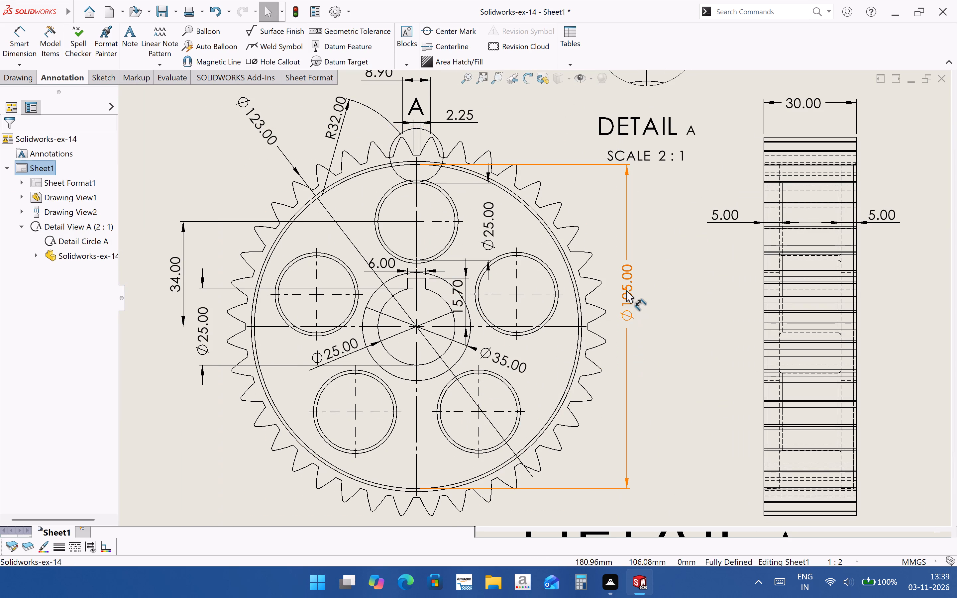
{"action": "key", "text": "ctrl+f"}
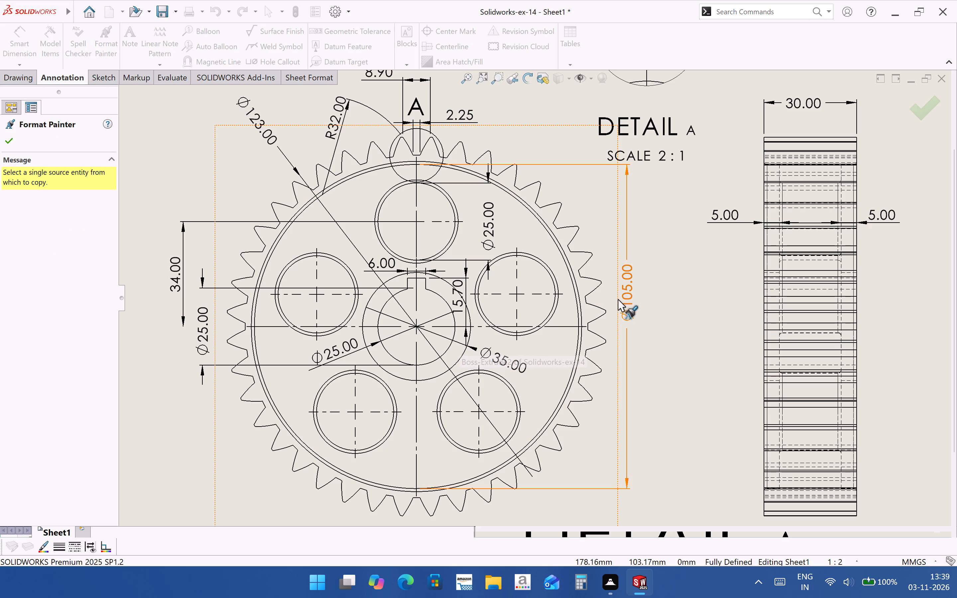
{"action": "left_click", "coordinate": [622, 299]}
{"action": "left_click", "coordinate": [462, 300]}
{"action": "left_click", "coordinate": [657, 367]}
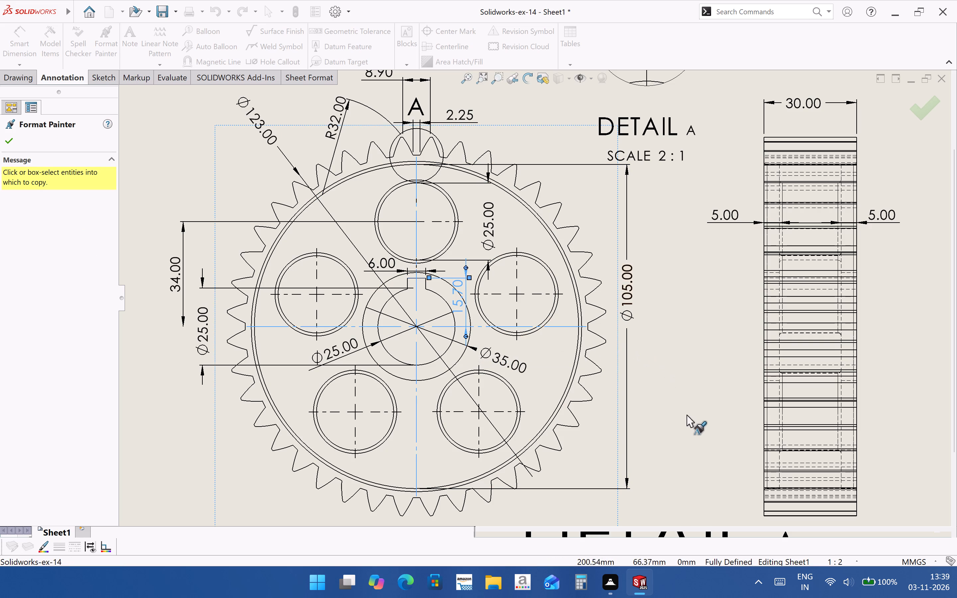
{"action": "scroll", "coordinate": [764, 368], "scroll_direction": "up", "scroll_amount": 3}
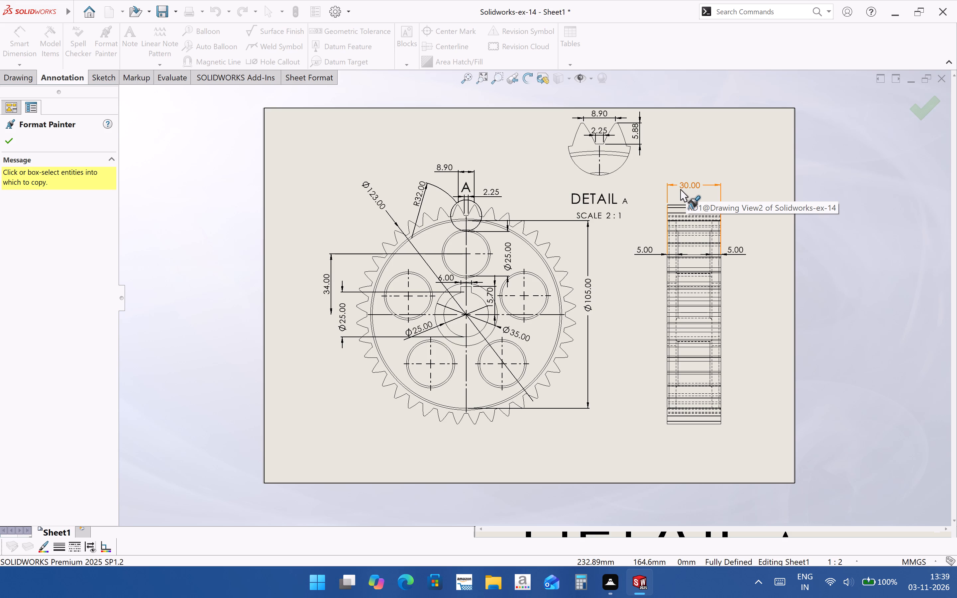
{"action": "scroll", "coordinate": [575, 278], "scroll_direction": "down", "scroll_amount": 2}
{"action": "scroll", "coordinate": [610, 322], "scroll_direction": "up", "scroll_amount": 3}
{"action": "key", "text": "Escape"}
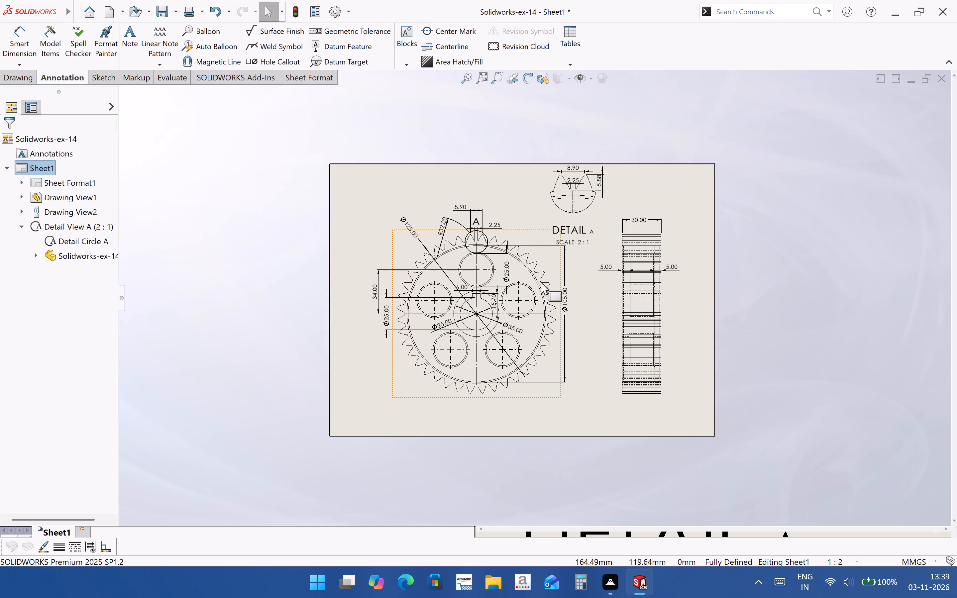
Move the gear's front view toward the left edge of the sheet.
{"action": "scroll", "coordinate": [539, 316], "scroll_direction": "down", "scroll_amount": 2}
{"action": "left_click_drag", "start_coordinate": [518, 417], "coordinate": [463, 419]}
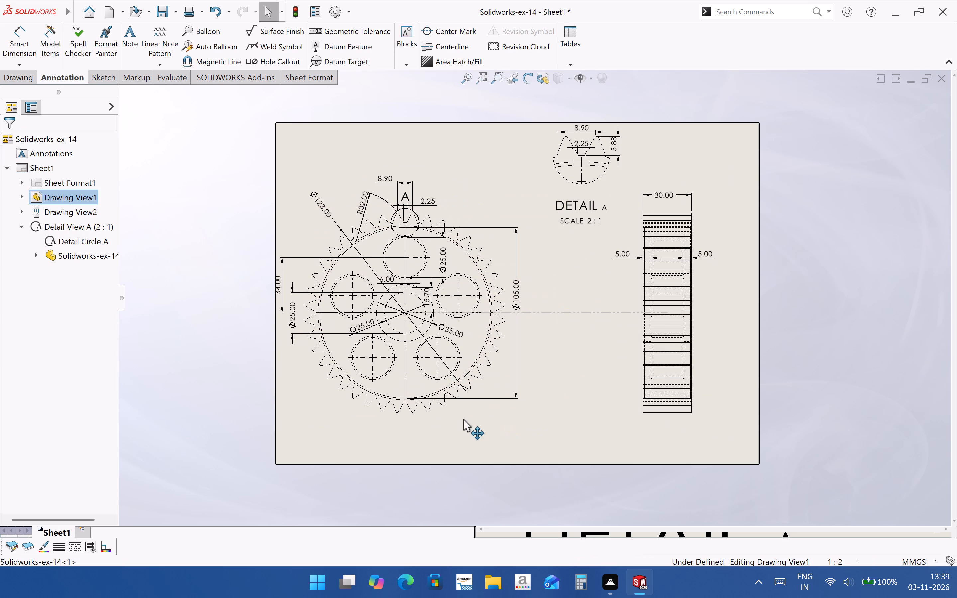
{"action": "left_click_drag", "start_coordinate": [463, 419], "coordinate": [467, 419]}
Move the side view closer to the gear's front view, below the detail view.
{"action": "left_click", "coordinate": [660, 416]}
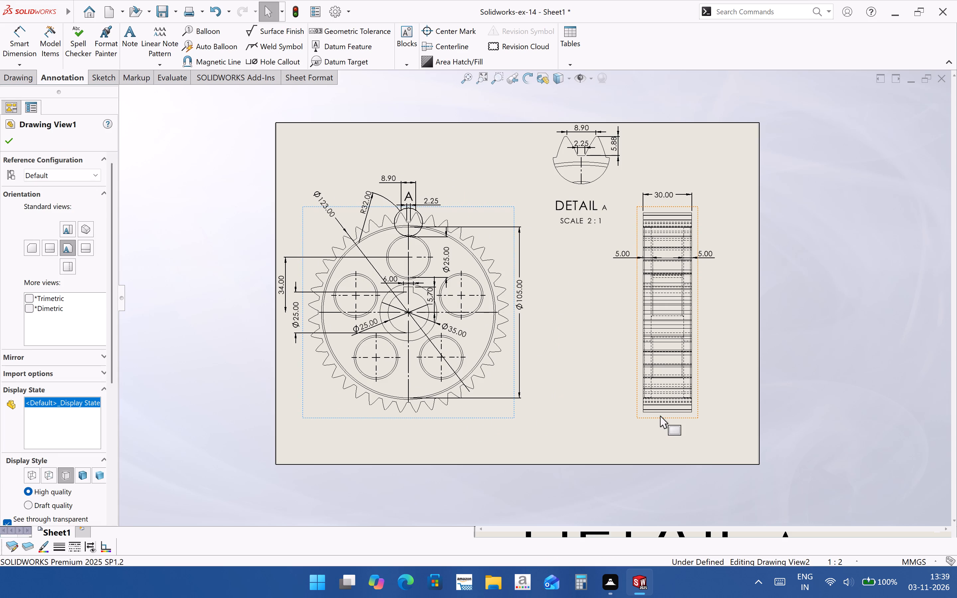
{"action": "left_click_drag", "start_coordinate": [660, 416], "coordinate": [590, 415]}
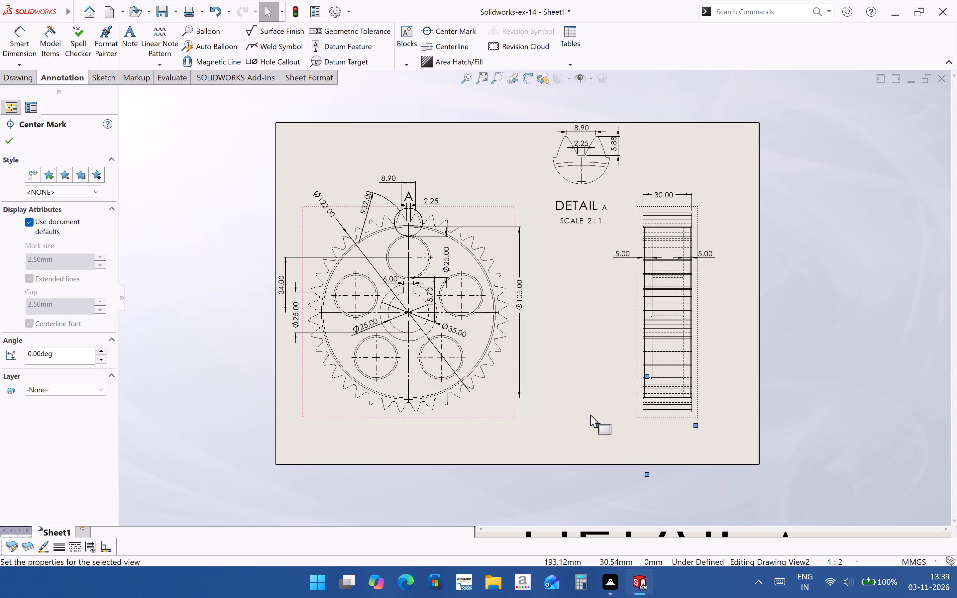
{"action": "left_click", "coordinate": [640, 440]}
{"action": "scroll", "coordinate": [697, 410], "scroll_direction": "down", "scroll_amount": 2}
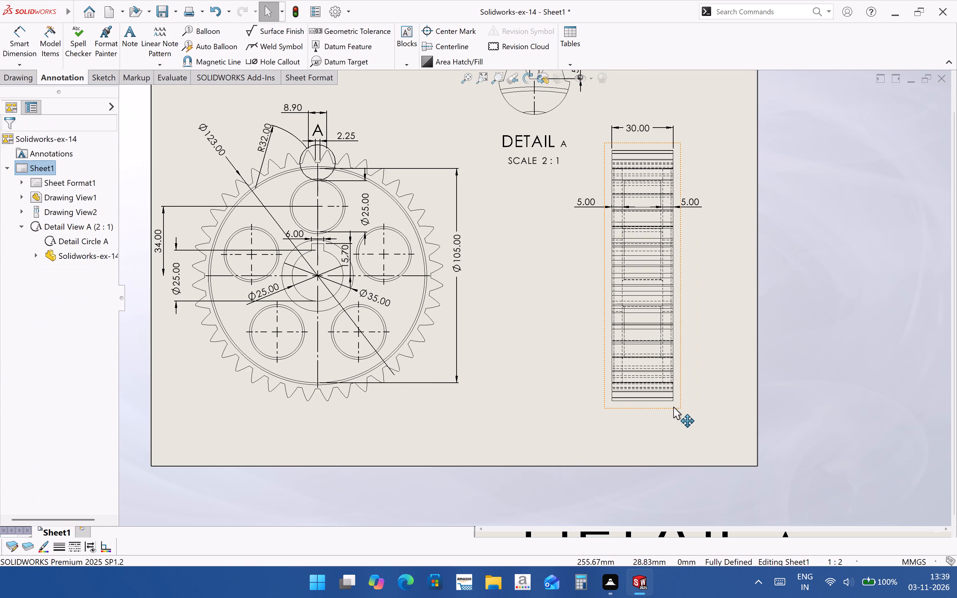
{"action": "left_click", "coordinate": [673, 407]}
{"action": "left_click", "coordinate": [677, 403]}
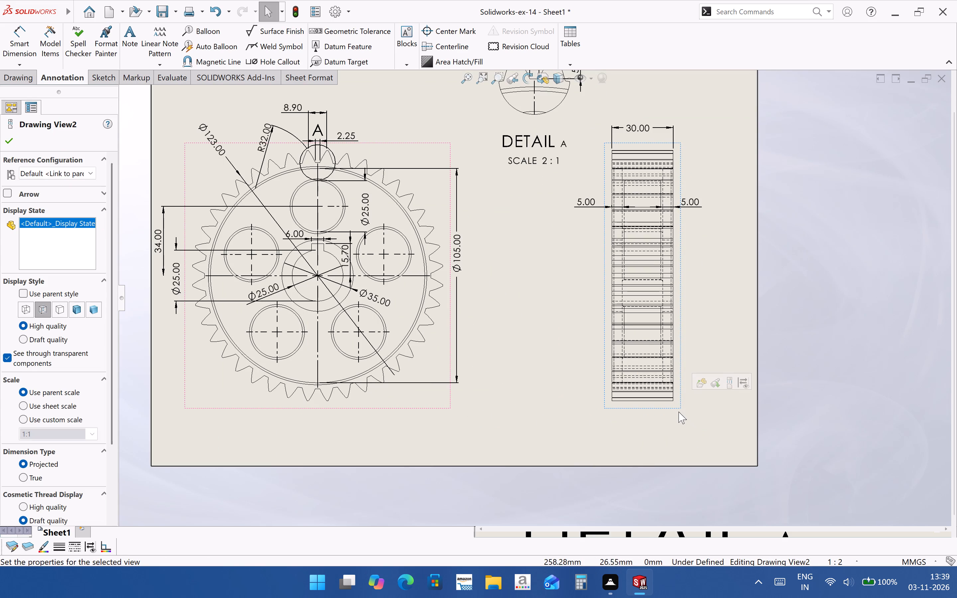
{"action": "left_click_drag", "start_coordinate": [680, 407], "coordinate": [568, 404]}
Move the gear's front view lower on the sheet, bringing the aligned side view with it.
{"action": "scroll", "coordinate": [645, 303], "scroll_direction": "up", "scroll_amount": 3}
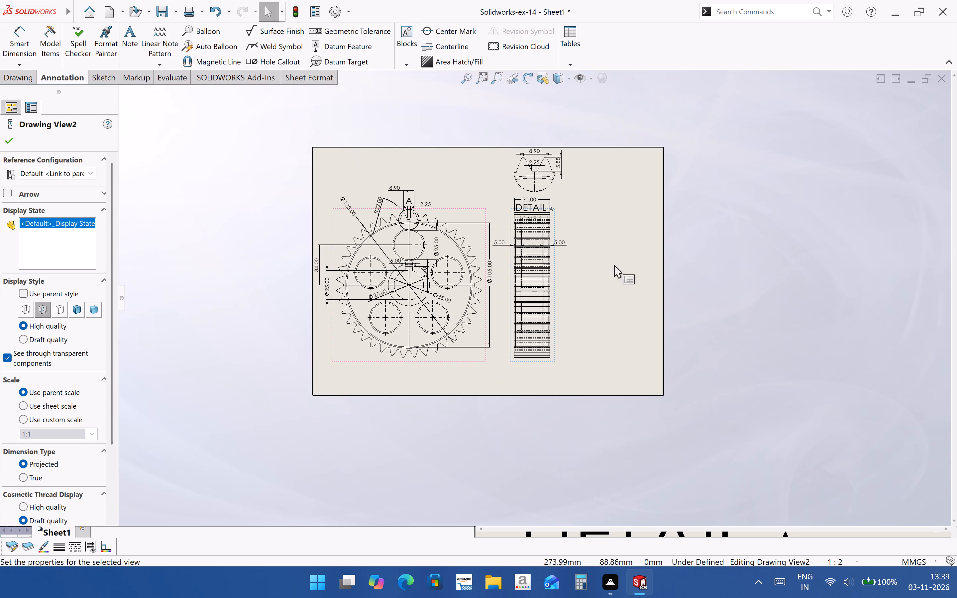
{"action": "left_click_drag", "start_coordinate": [473, 364], "coordinate": [472, 391]}
Move Detail View A toward the gear so it sits above the gap between the front and side views.
{"action": "scroll", "coordinate": [582, 101], "scroll_direction": "down", "scroll_amount": 3}
{"action": "scroll", "coordinate": [481, 279], "scroll_direction": "down", "scroll_amount": 2}
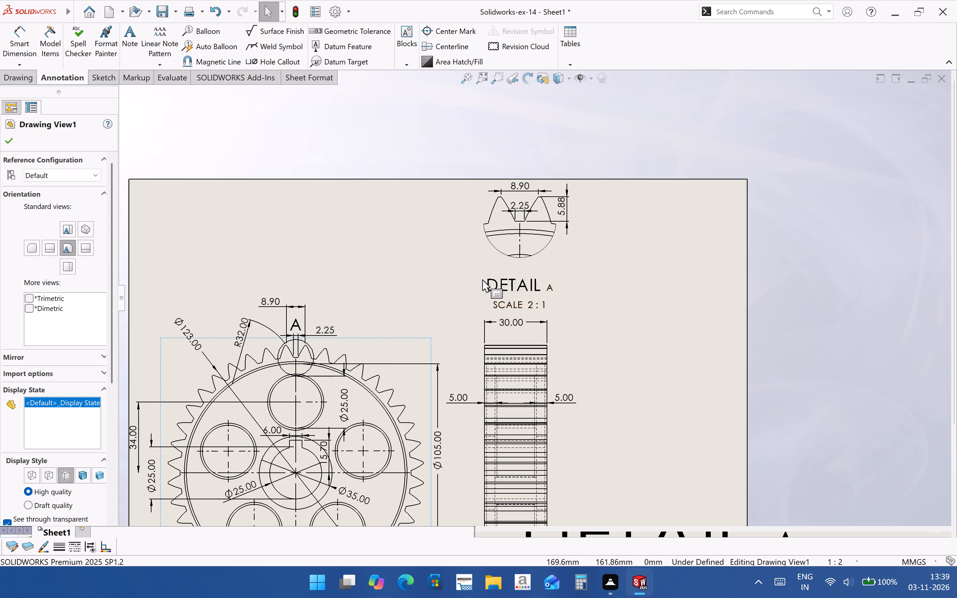
{"action": "left_click_drag", "start_coordinate": [473, 271], "coordinate": [399, 275]}
{"action": "left_click", "coordinate": [602, 254]}
{"action": "left_click_drag", "start_coordinate": [396, 275], "coordinate": [388, 274]}
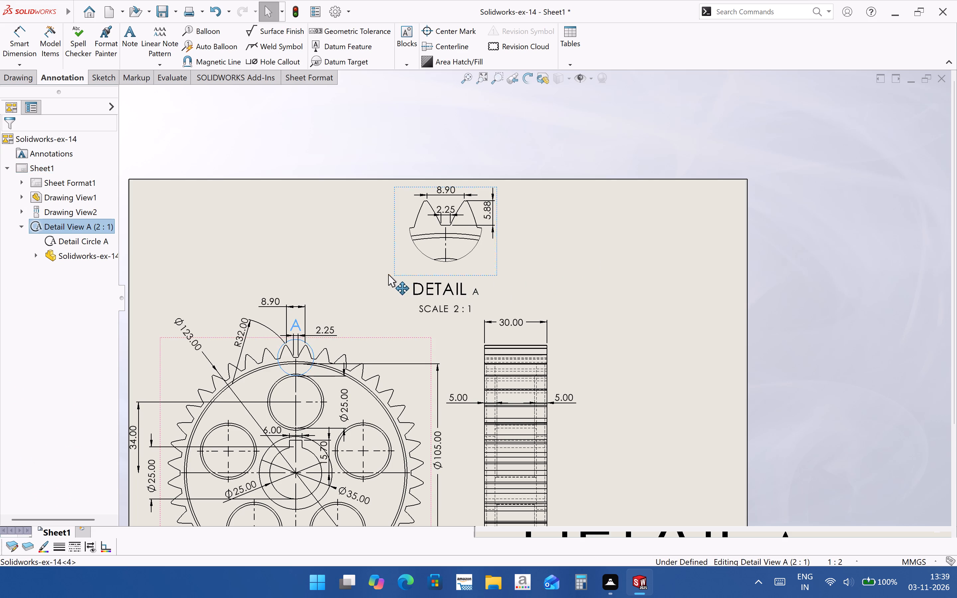
{"action": "left_click_drag", "start_coordinate": [388, 274], "coordinate": [385, 273]}
{"action": "left_click", "coordinate": [534, 276]}
Insert an isometric model view of Solidworks-ex-14 in the free space beside the side view.
{"action": "scroll", "coordinate": [588, 275], "scroll_direction": "up", "scroll_amount": 4}
{"action": "scroll", "coordinate": [564, 397], "scroll_direction": "down", "scroll_amount": 3}
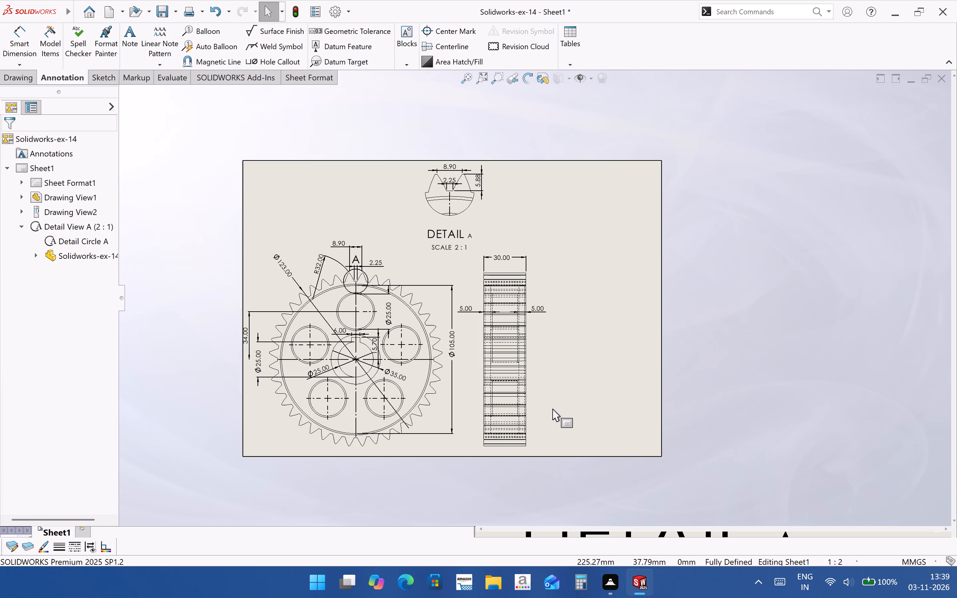
{"action": "left_click", "coordinate": [13, 78]}
{"action": "left_click", "coordinate": [20, 48]}
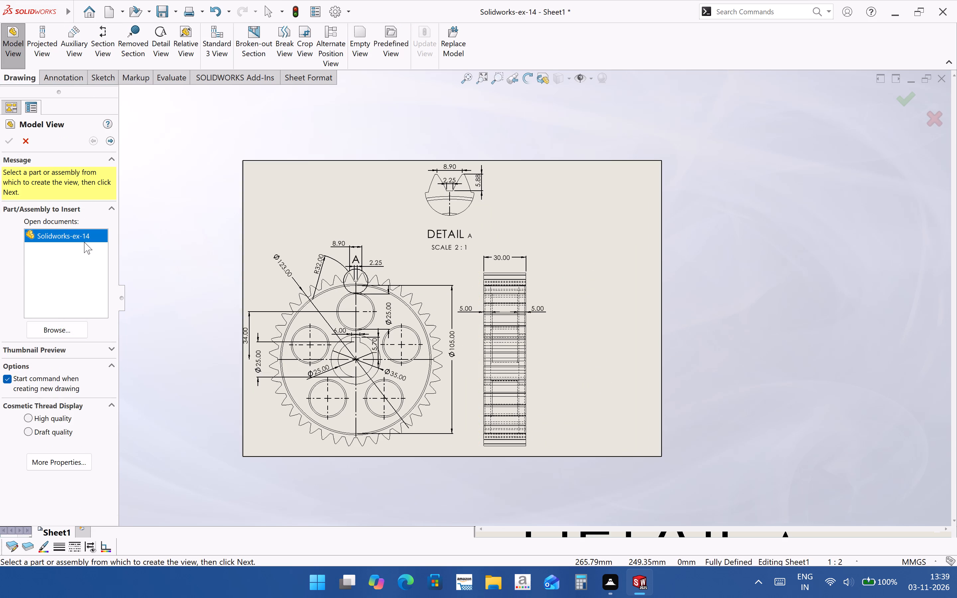
{"action": "double_click", "coordinate": [86, 233]}
{"action": "left_click", "coordinate": [86, 330]}
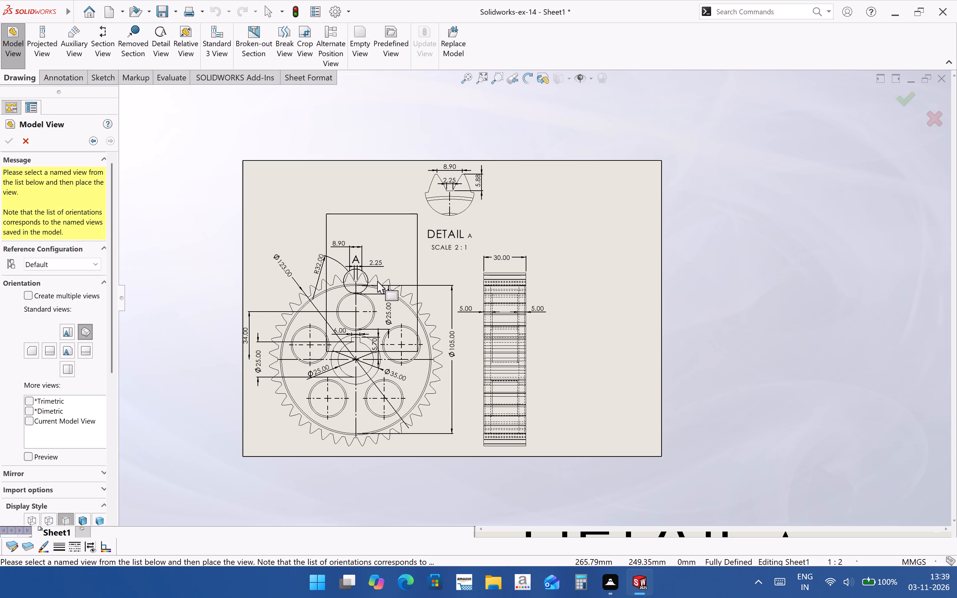
{"action": "left_click", "coordinate": [610, 299]}
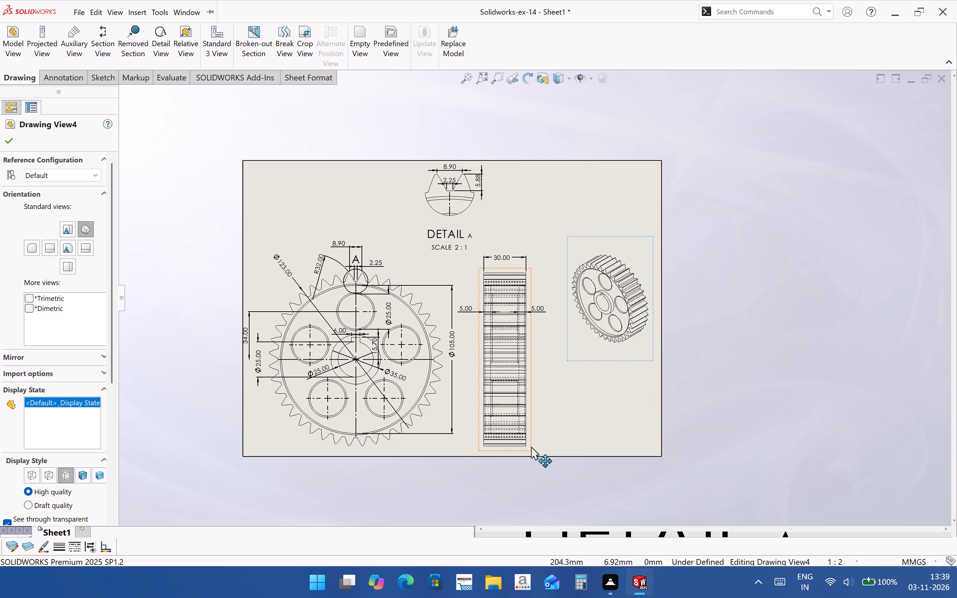
Move the gear's front view and its aligned side view slightly up, away from the sheet's bottom edge.
{"action": "left_click_drag", "start_coordinate": [443, 450], "coordinate": [442, 436]}
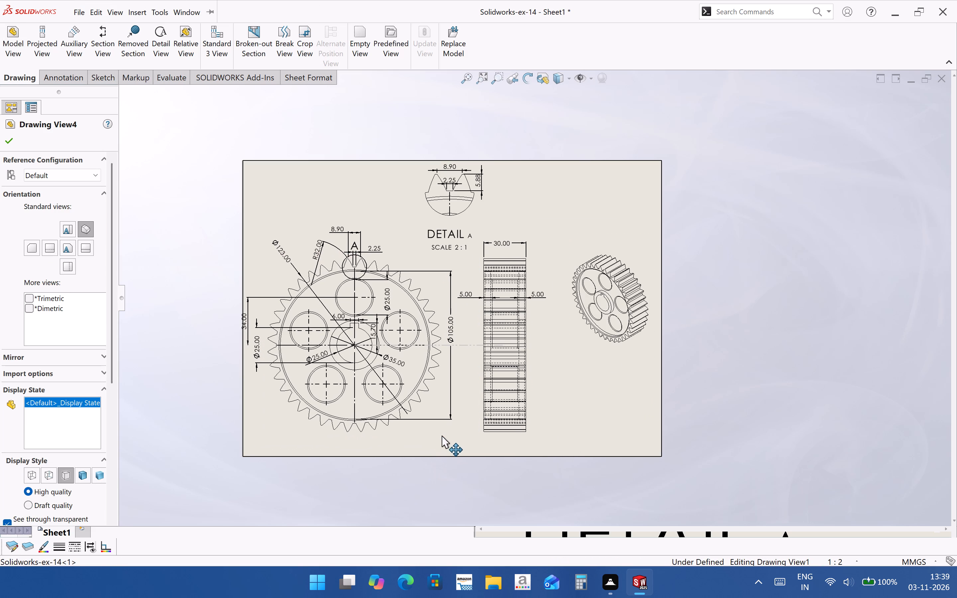
{"action": "left_click_drag", "start_coordinate": [442, 436], "coordinate": [440, 436]}
{"action": "left_click", "coordinate": [625, 436]}
Move the DETAIL A label up, closer beneath the detail view.
{"action": "scroll", "coordinate": [583, 327], "scroll_direction": "down", "scroll_amount": 2}
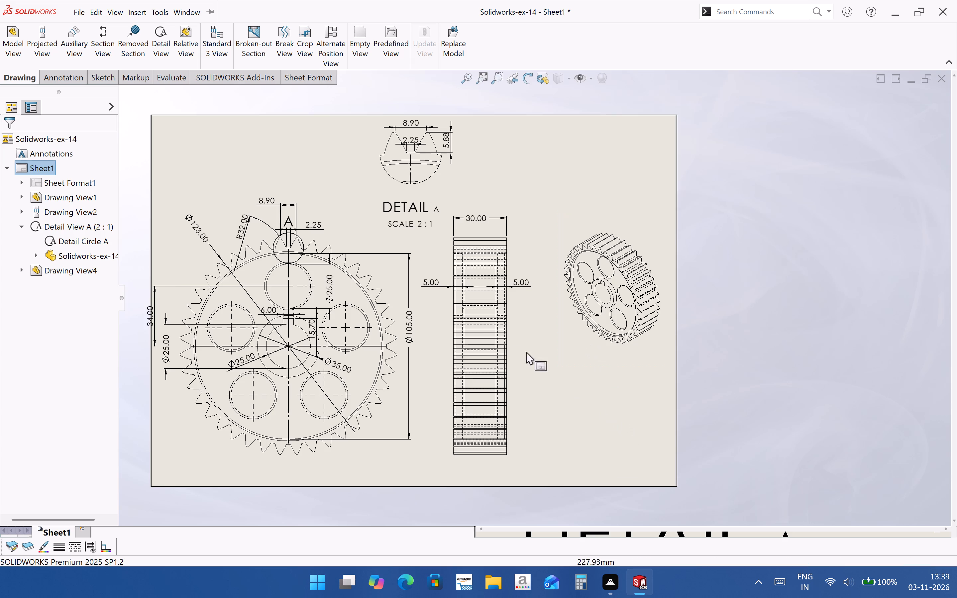
{"action": "scroll", "coordinate": [494, 295], "scroll_direction": "down", "scroll_amount": 2}
{"action": "left_click_drag", "start_coordinate": [415, 197], "coordinate": [422, 186]}
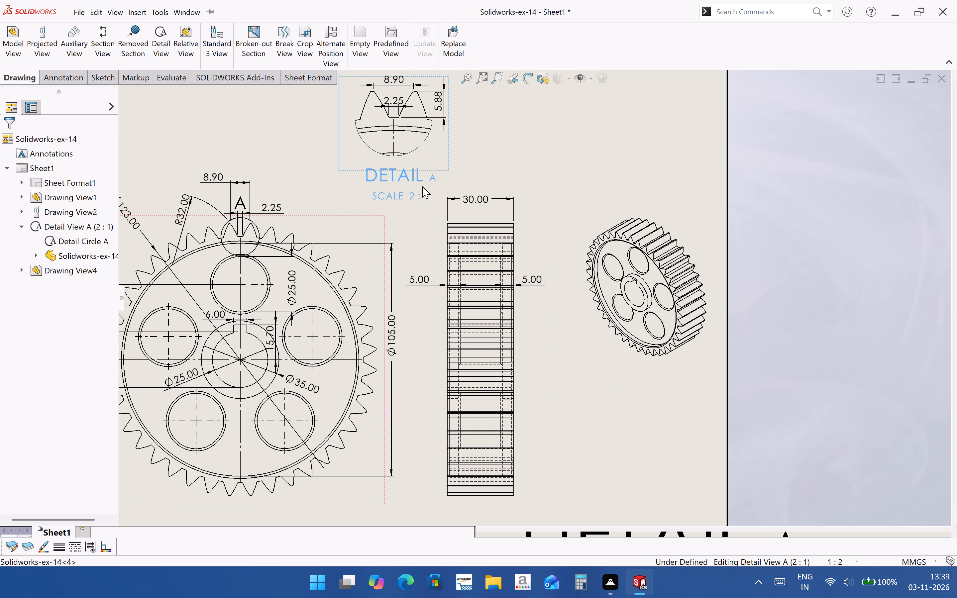
{"action": "left_click_drag", "start_coordinate": [422, 186], "coordinate": [422, 181]}
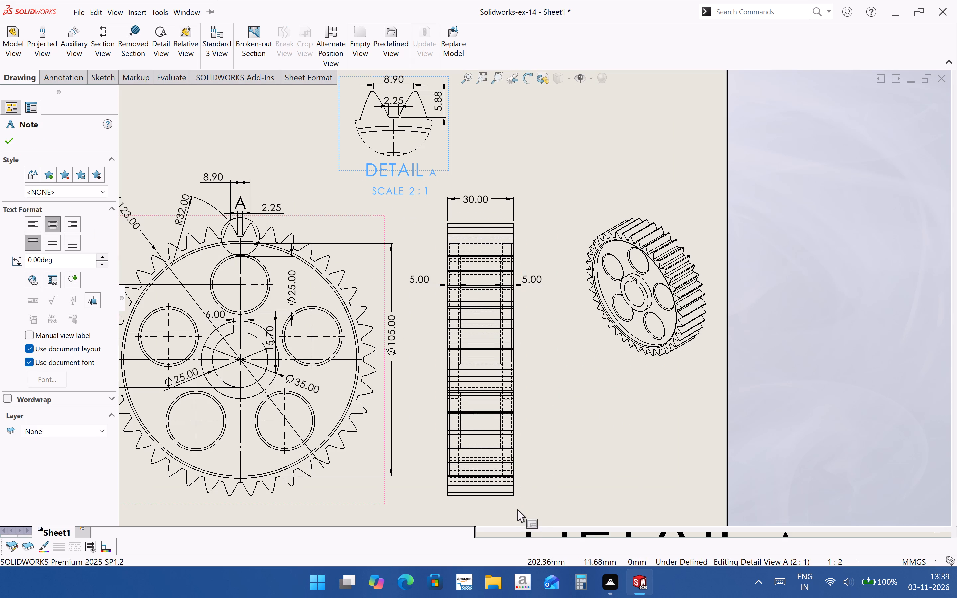
Move the 30.00 width dimension from above the side view to below it.
{"action": "left_click_drag", "start_coordinate": [469, 199], "coordinate": [480, 497]}
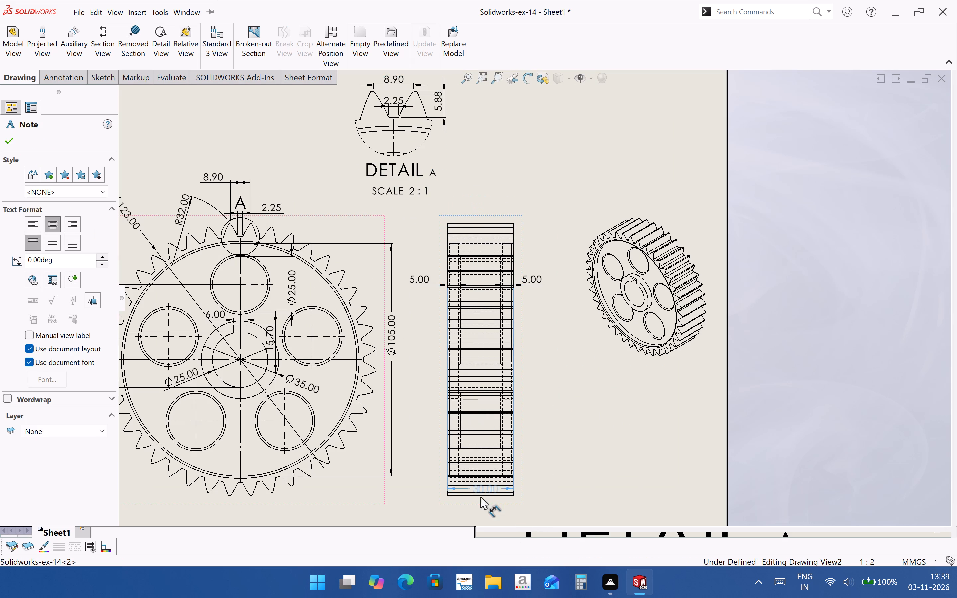
{"action": "left_click_drag", "start_coordinate": [480, 497], "coordinate": [481, 512]}
{"action": "left_click", "coordinate": [566, 471]}
Move the side view slightly closer to the gear's front view.
{"action": "left_click_drag", "start_coordinate": [521, 505], "coordinate": [511, 505]}
{"action": "left_click", "coordinate": [590, 429]}
Move the isometric view down and toward the side view so it sits near the views' mid-height.
{"action": "left_click", "coordinate": [661, 370]}
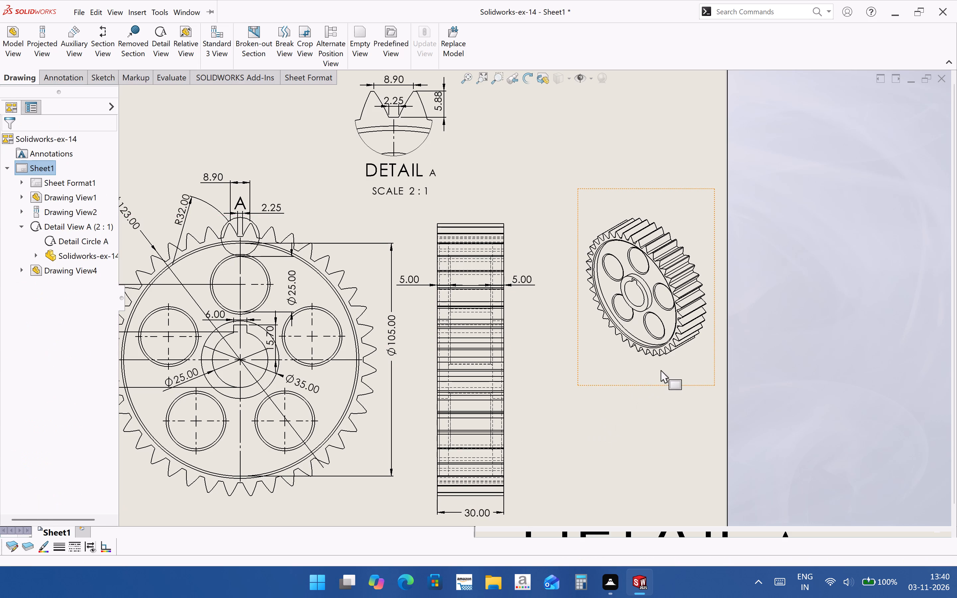
{"action": "left_click_drag", "start_coordinate": [586, 387], "coordinate": [566, 428]}
{"action": "left_click", "coordinate": [616, 452]}
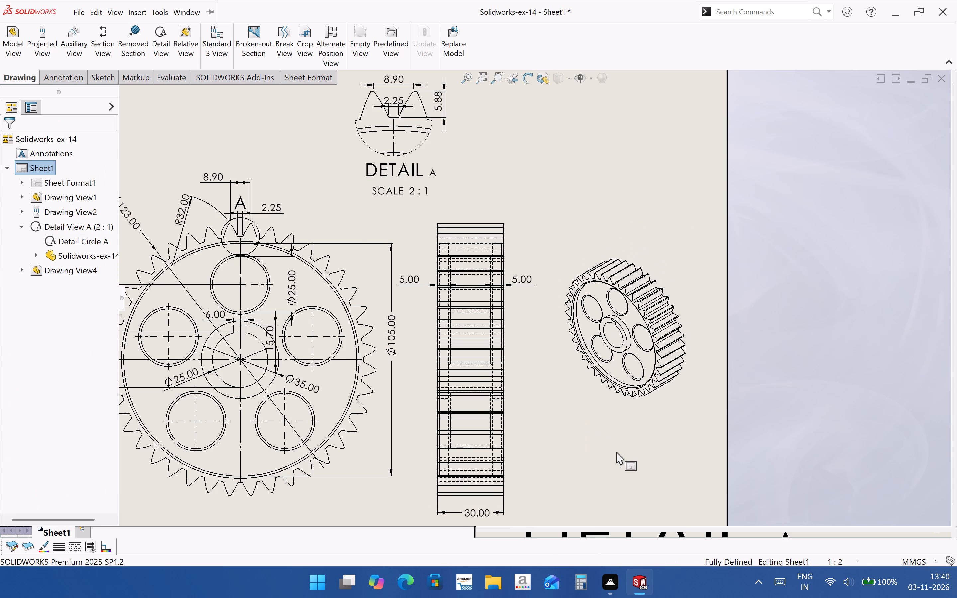
Move the gear's front view slightly lower on the sheet.
{"action": "scroll", "coordinate": [615, 273], "scroll_direction": "up", "scroll_amount": 3}
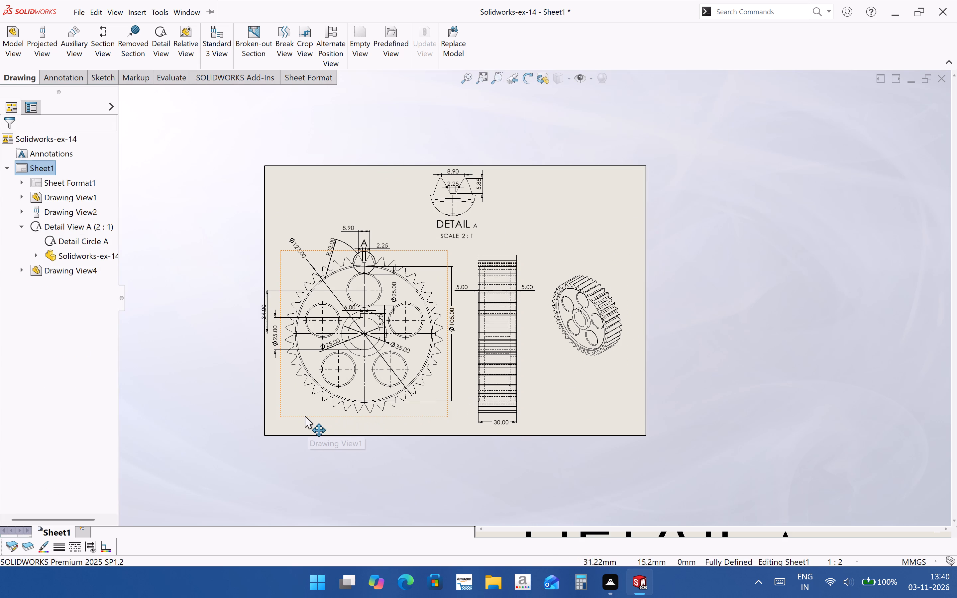
{"action": "left_click_drag", "start_coordinate": [305, 416], "coordinate": [304, 421]}
Switch the isometric gear view from the sheet scale to a custom scale of 1:4.
{"action": "scroll", "coordinate": [575, 368], "scroll_direction": "down", "scroll_amount": 2}
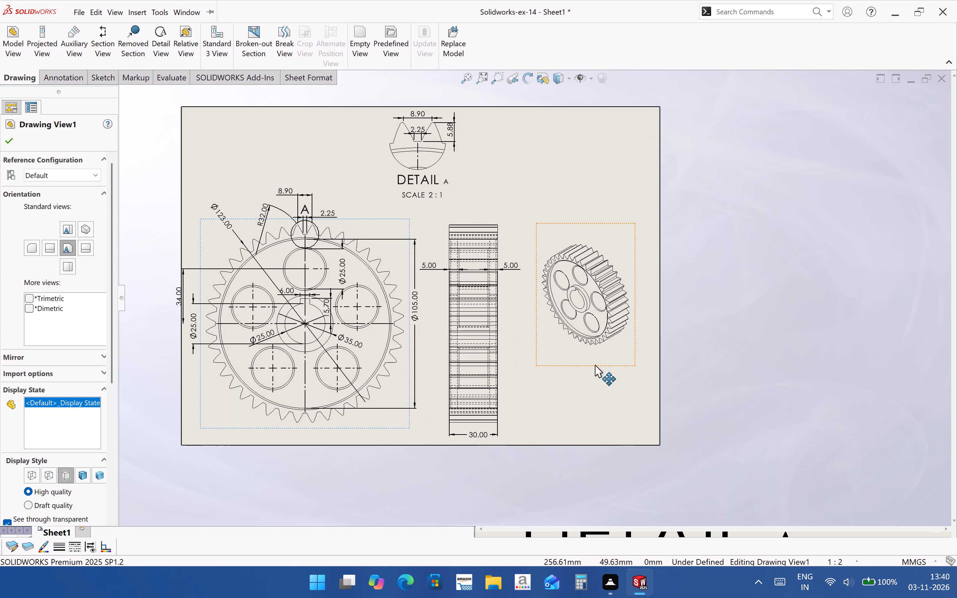
{"action": "left_click", "coordinate": [597, 361]}
{"action": "left_click_drag", "start_coordinate": [113, 338], "coordinate": [108, 395]}
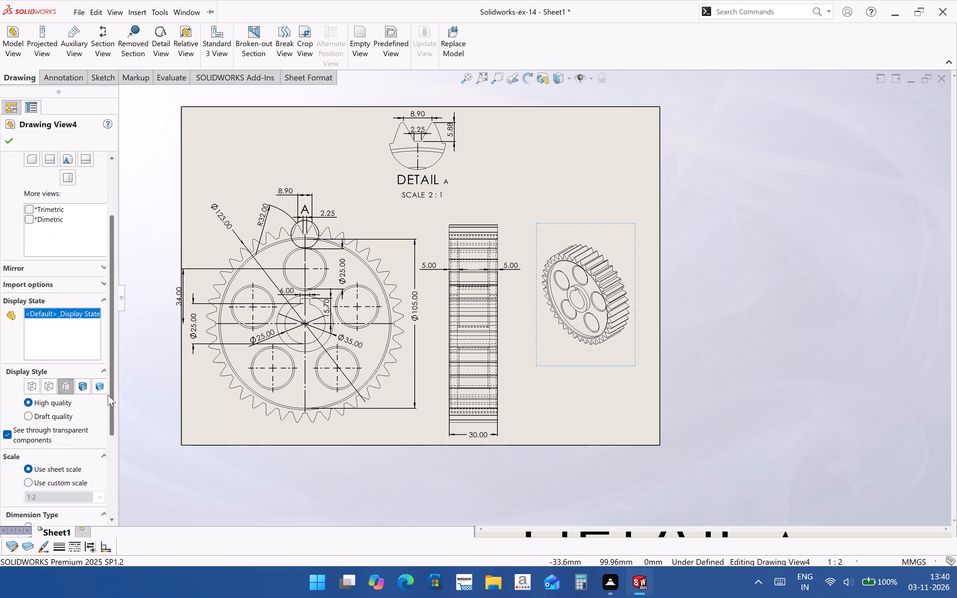
{"action": "left_click_drag", "start_coordinate": [108, 395], "coordinate": [108, 427]}
{"action": "left_click", "coordinate": [68, 419]}
{"action": "left_click", "coordinate": [69, 433]}
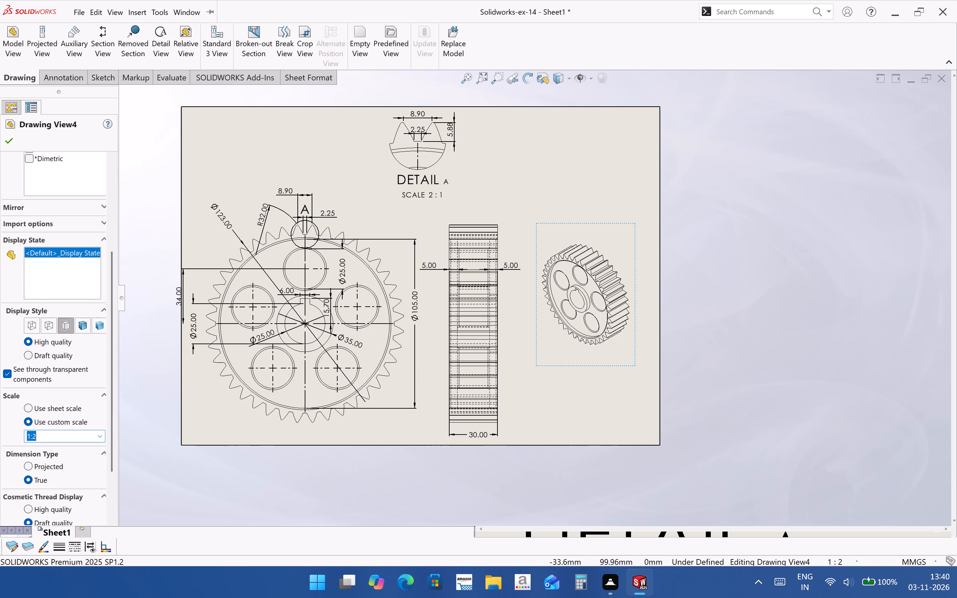
{"action": "left_click", "coordinate": [69, 433]}
{"action": "key", "text": "BackSpace"}
{"action": "key", "text": "4"}
{"action": "key", "text": "Return"}
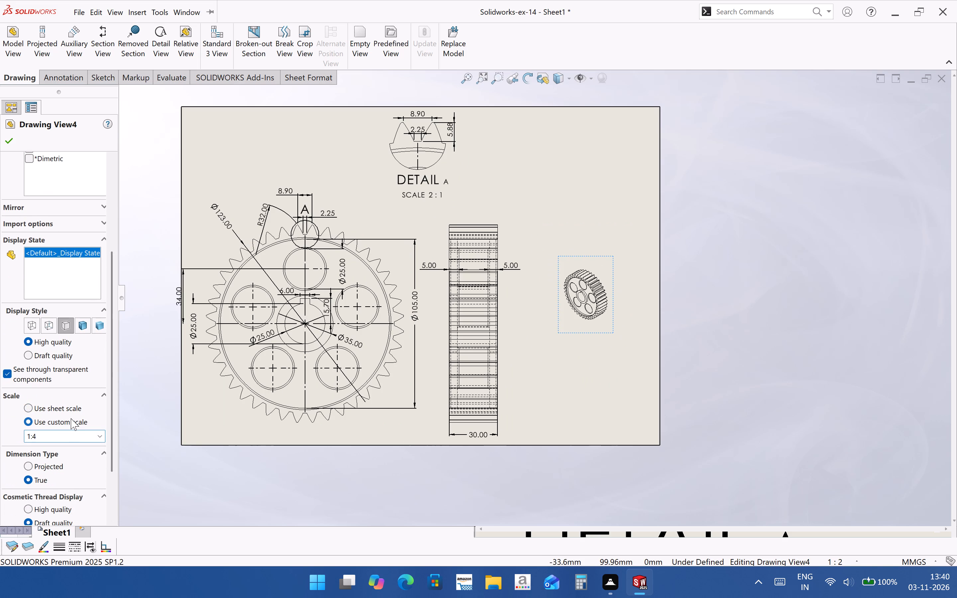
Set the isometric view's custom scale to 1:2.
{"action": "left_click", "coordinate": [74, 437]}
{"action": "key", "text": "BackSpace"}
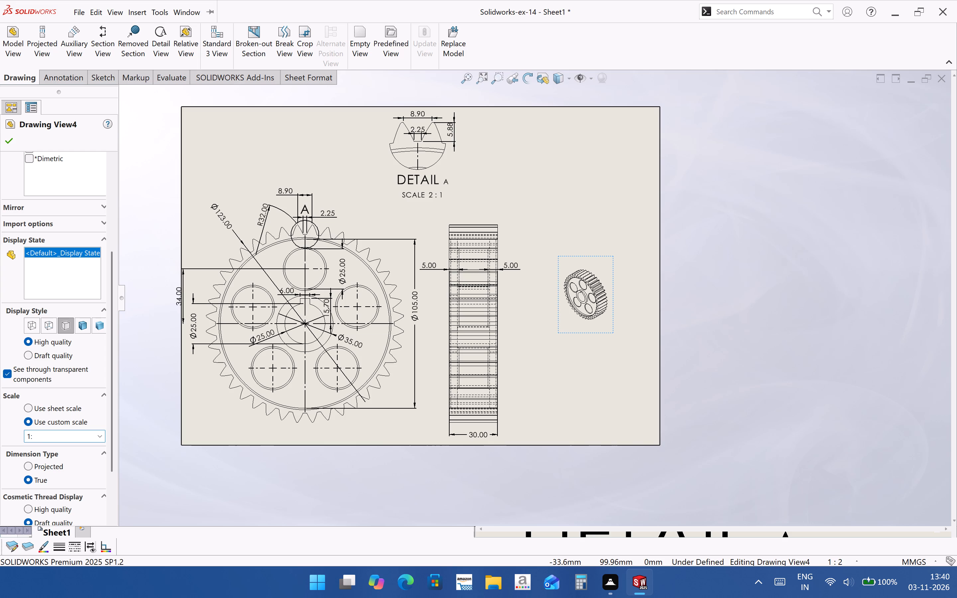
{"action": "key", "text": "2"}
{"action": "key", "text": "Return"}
Set the isometric view's custom scale to 1:1.
{"action": "left_click", "coordinate": [73, 433]}
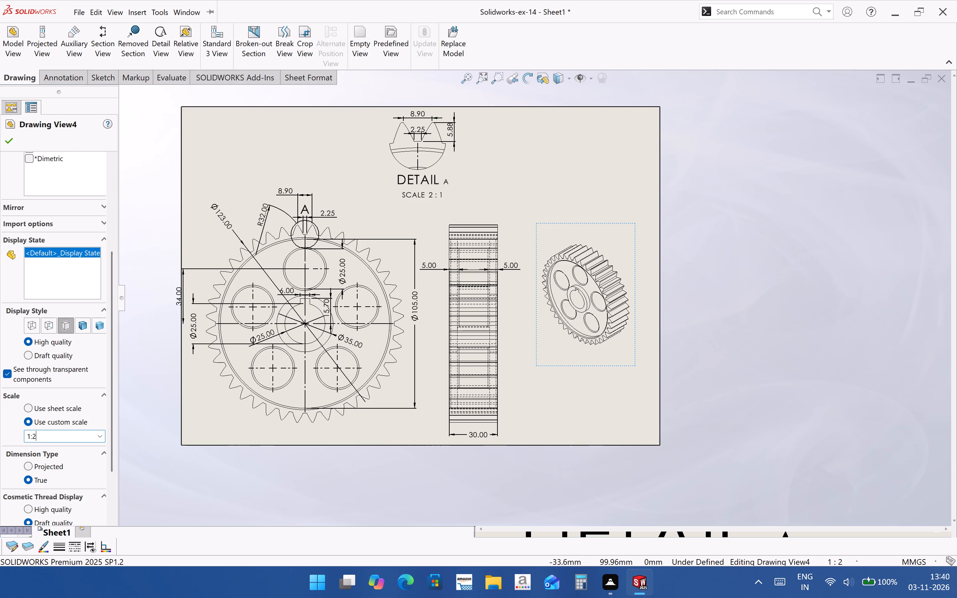
{"action": "key", "text": "BackSpace"}
{"action": "key", "text": "grave"}
{"action": "key", "text": "Return"}
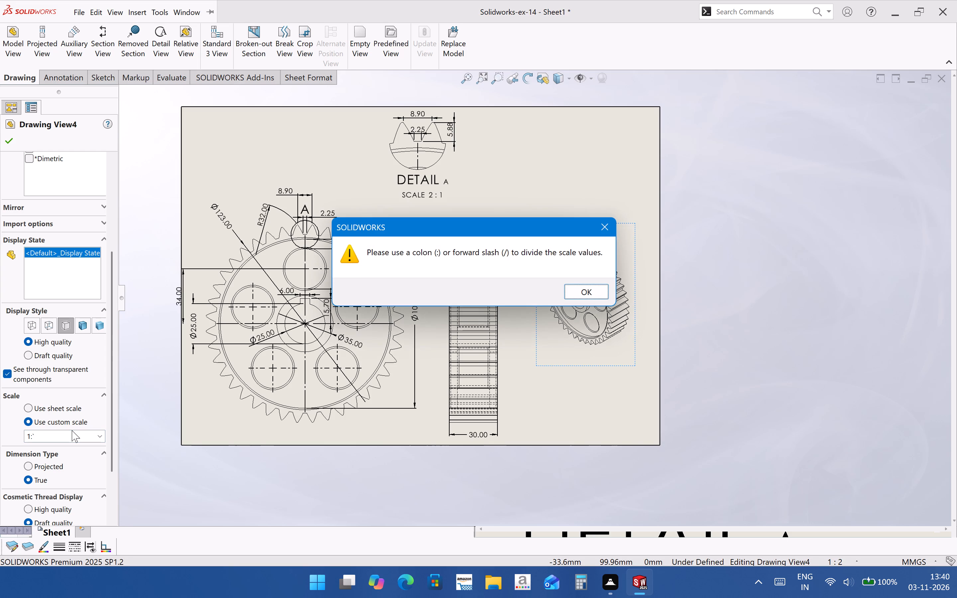
{"action": "left_click", "coordinate": [613, 224]}
{"action": "left_click", "coordinate": [51, 436]}
{"action": "key", "text": "BackSpace"}
{"action": "key", "text": "1"}
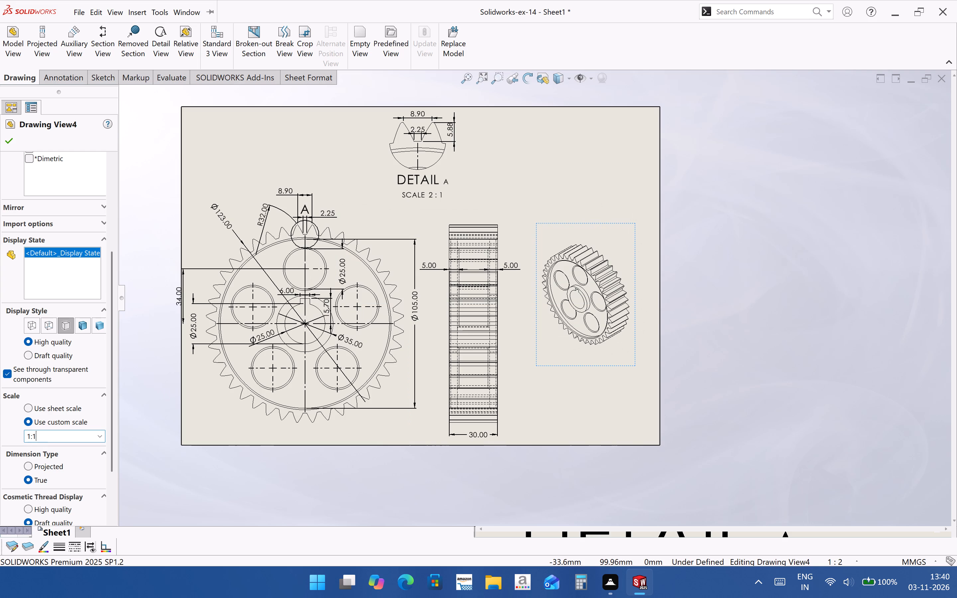
{"action": "key", "text": "Return"}
{"action": "left_click", "coordinate": [51, 434]}
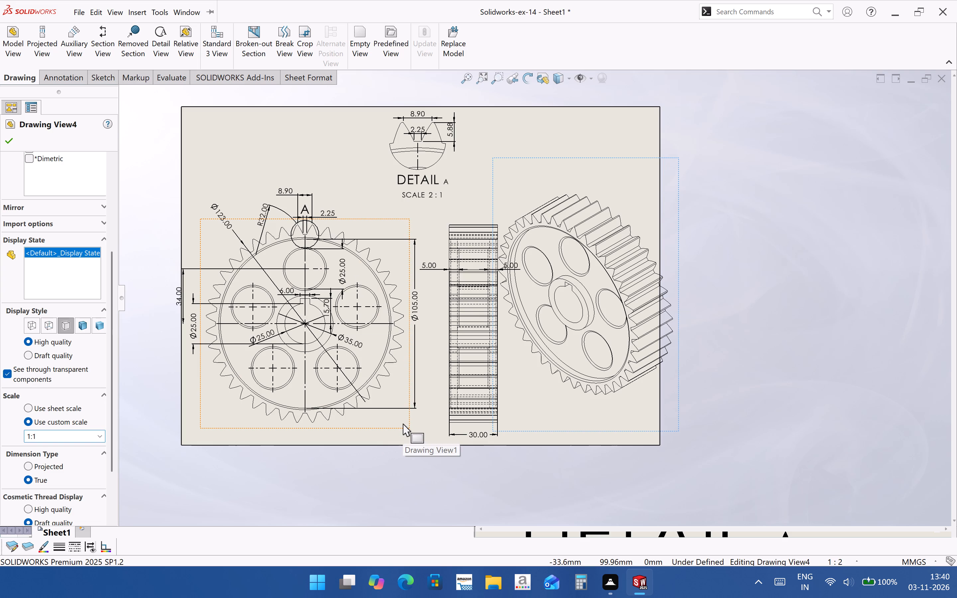
{"action": "left_click", "coordinate": [571, 502]}
Move the 34.00 hole-position dimension closer to the gear's front view, inside the sheet border.
{"action": "scroll", "coordinate": [286, 218], "scroll_direction": "down", "scroll_amount": 4}
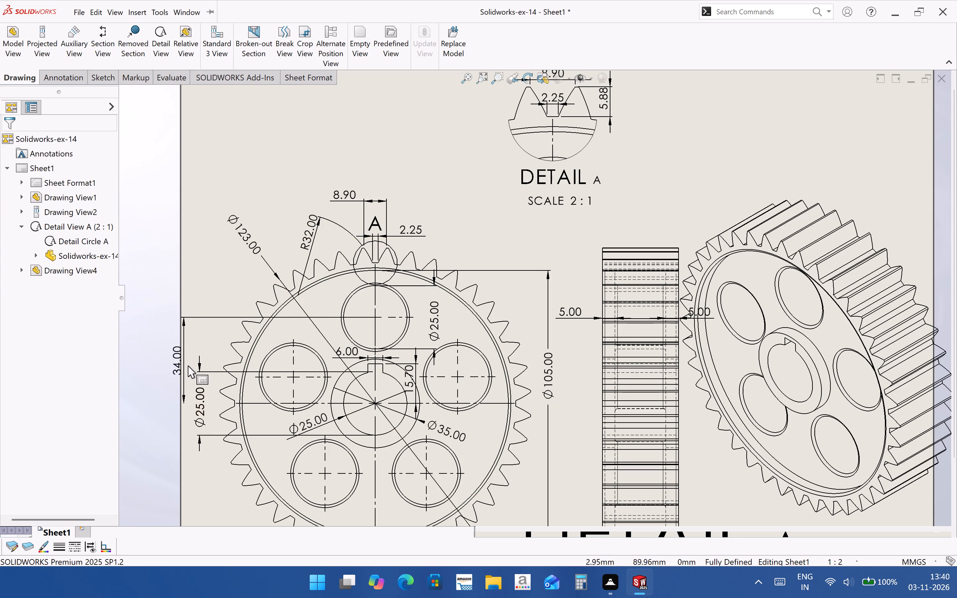
{"action": "left_click_drag", "start_coordinate": [180, 352], "coordinate": [212, 314]}
Move the gear's front view slightly toward the left edge of the sheet.
{"action": "scroll", "coordinate": [240, 269], "scroll_direction": "up", "scroll_amount": 3}
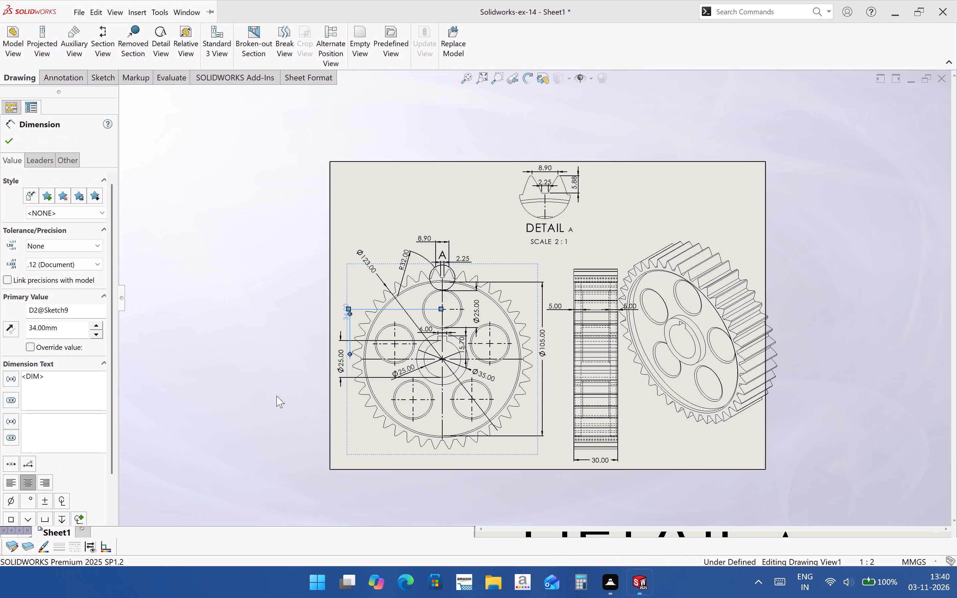
{"action": "left_click_drag", "start_coordinate": [453, 455], "coordinate": [447, 456]}
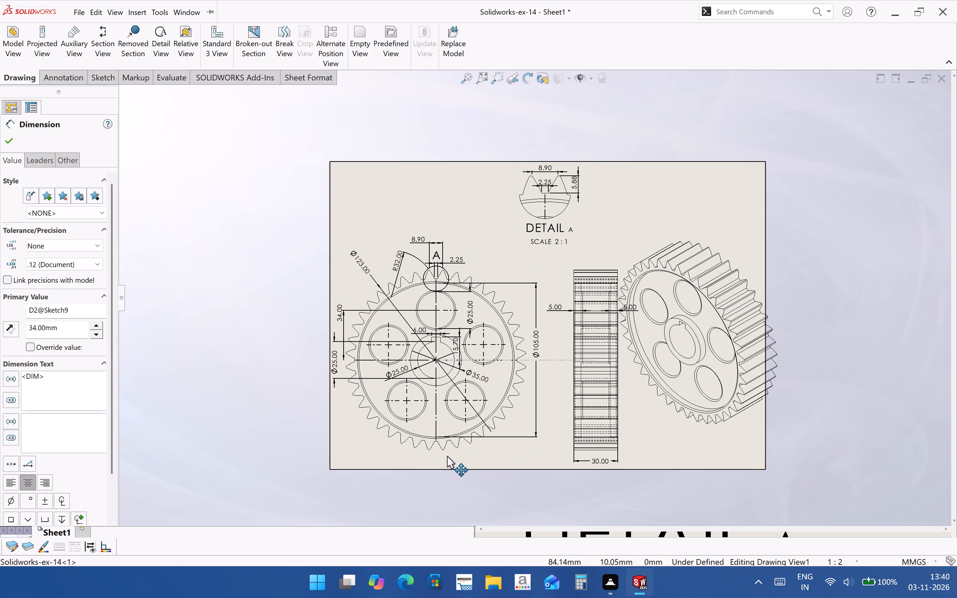
{"action": "left_click_drag", "start_coordinate": [447, 456], "coordinate": [442, 456]}
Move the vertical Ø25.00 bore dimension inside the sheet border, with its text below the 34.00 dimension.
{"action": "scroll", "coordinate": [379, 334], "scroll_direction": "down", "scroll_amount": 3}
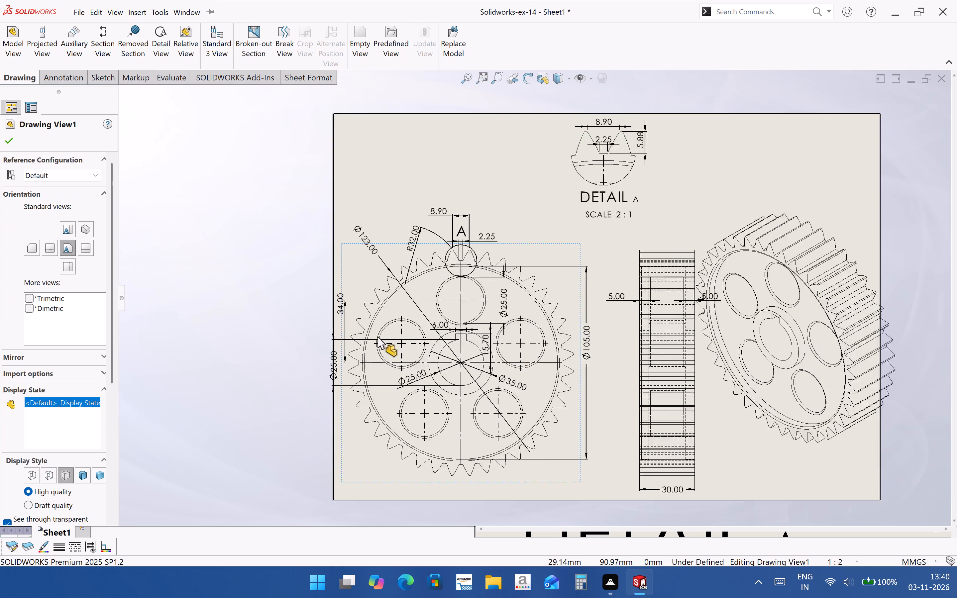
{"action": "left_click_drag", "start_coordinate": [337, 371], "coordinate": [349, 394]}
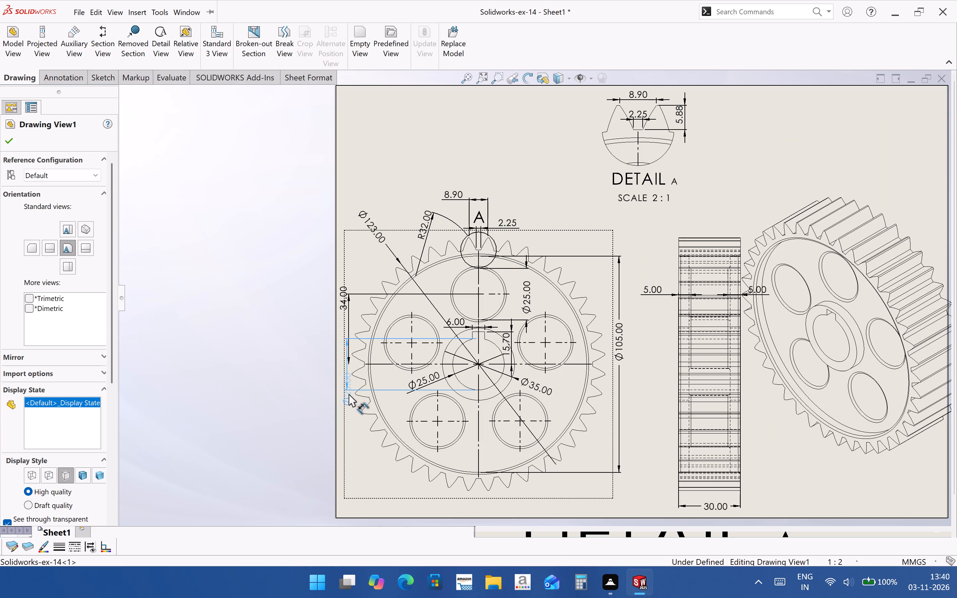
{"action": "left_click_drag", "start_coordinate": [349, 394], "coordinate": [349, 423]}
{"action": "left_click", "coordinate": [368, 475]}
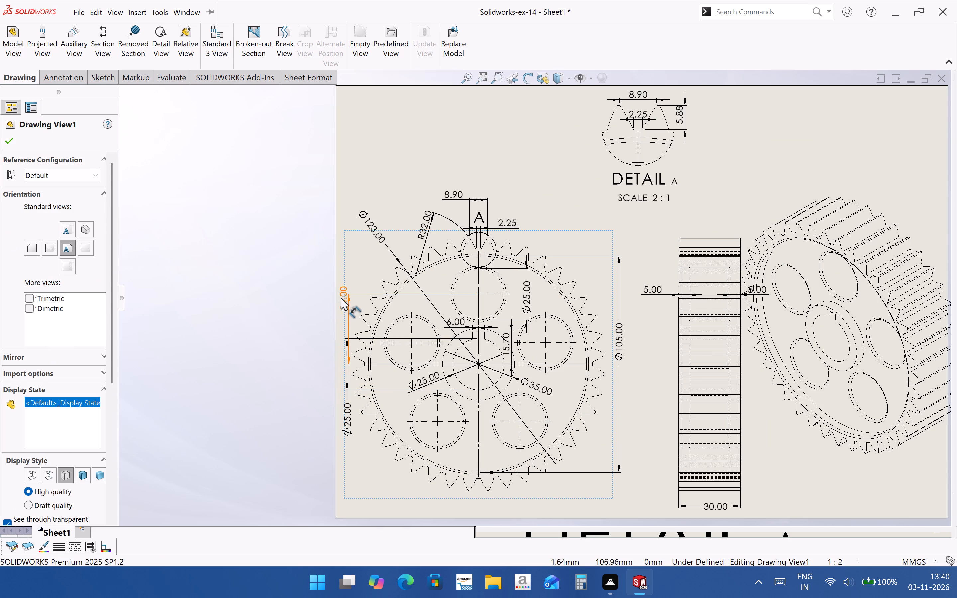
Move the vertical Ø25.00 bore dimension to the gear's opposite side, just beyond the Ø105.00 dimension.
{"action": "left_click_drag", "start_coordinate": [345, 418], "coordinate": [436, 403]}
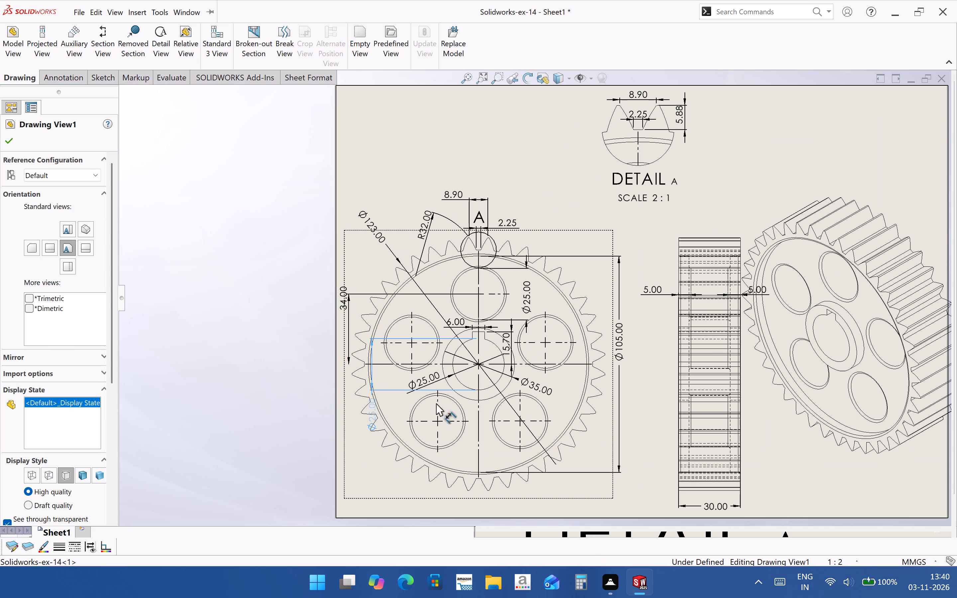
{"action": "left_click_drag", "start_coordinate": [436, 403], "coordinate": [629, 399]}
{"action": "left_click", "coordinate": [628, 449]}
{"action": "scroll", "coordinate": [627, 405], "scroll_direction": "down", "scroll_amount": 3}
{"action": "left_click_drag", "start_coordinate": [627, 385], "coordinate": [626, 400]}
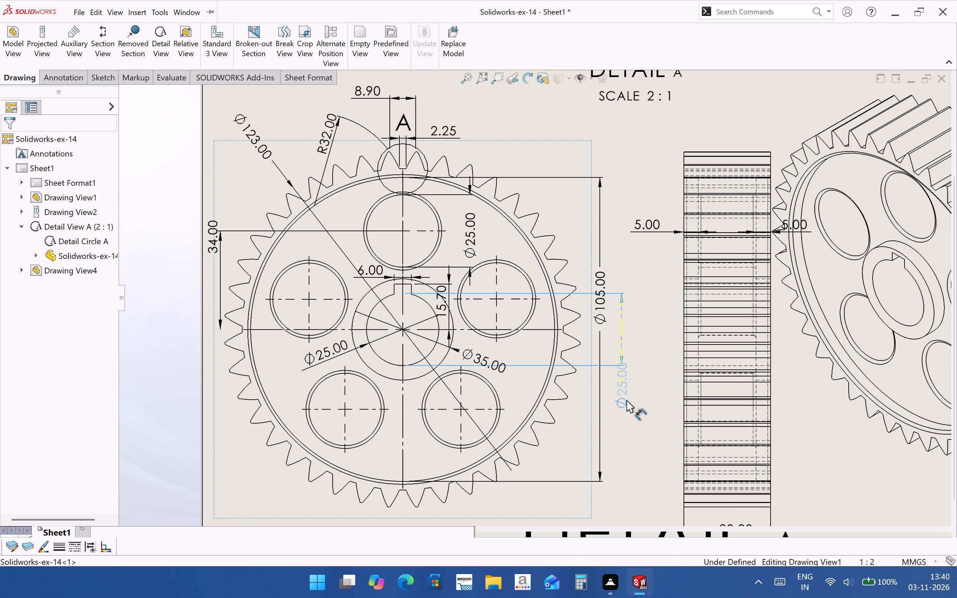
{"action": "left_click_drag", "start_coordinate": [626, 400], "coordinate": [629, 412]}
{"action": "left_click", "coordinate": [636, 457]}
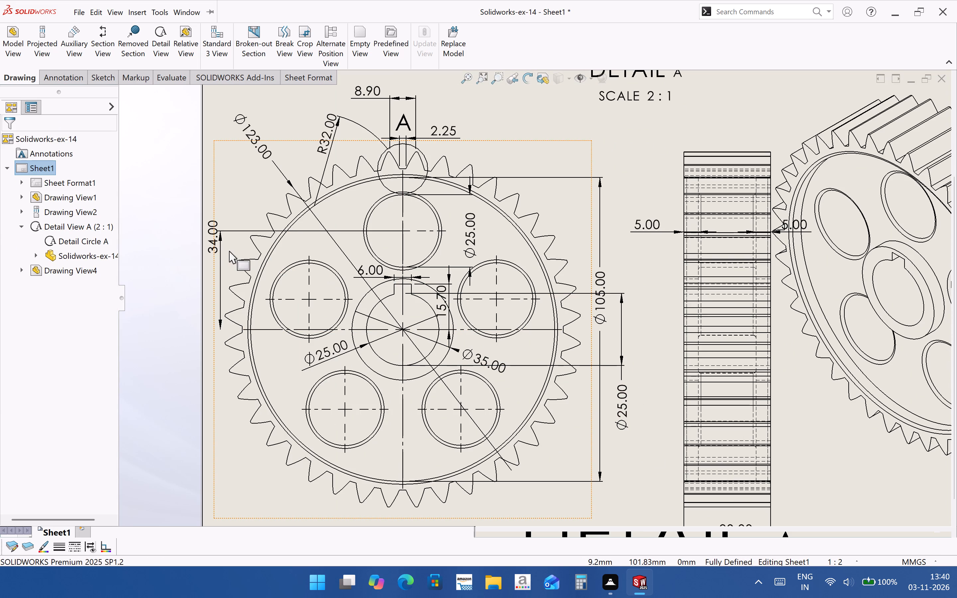
Move the vertical Ø25.00 bore dimension back across the gear, placing it inside the left rim beside the left-hand hole.
{"action": "left_click_drag", "start_coordinate": [623, 408], "coordinate": [358, 371]}
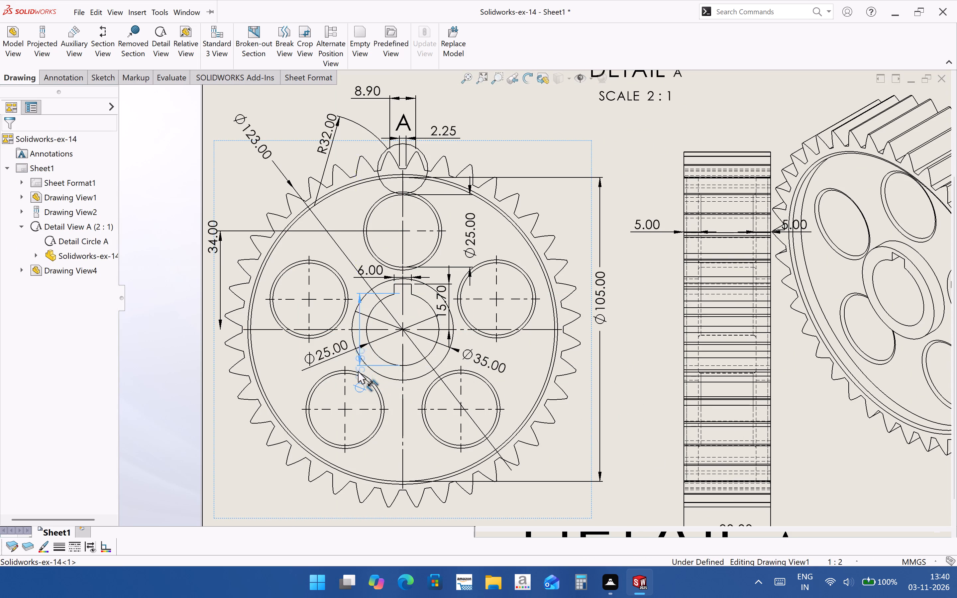
{"action": "left_click_drag", "start_coordinate": [358, 371], "coordinate": [283, 363]}
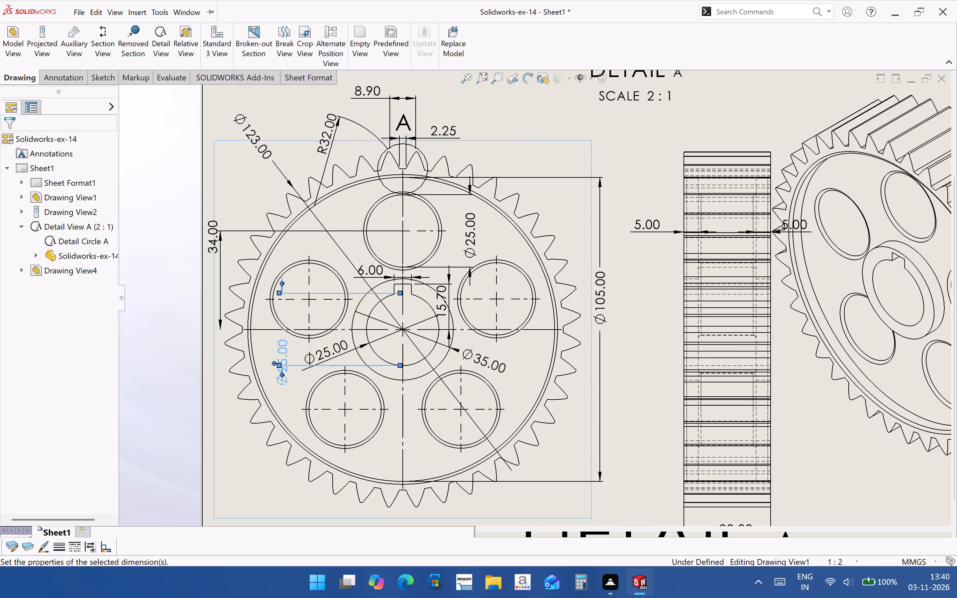
{"action": "left_click", "coordinate": [683, 442]}
{"action": "left_click_drag", "start_coordinate": [282, 354], "coordinate": [280, 378]}
{"action": "left_click", "coordinate": [280, 344]}
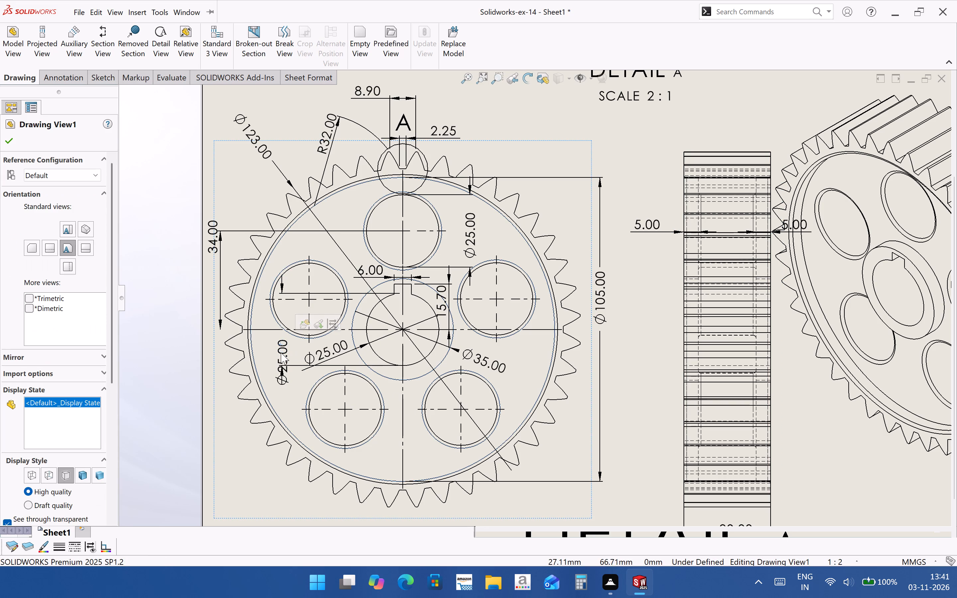
{"action": "left_click", "coordinate": [281, 354]}
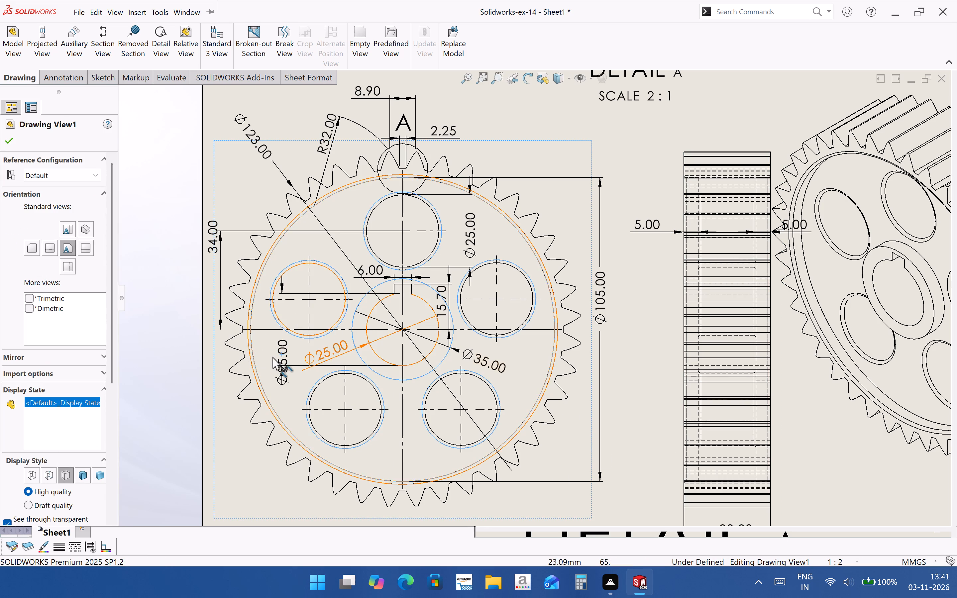
{"action": "scroll", "coordinate": [335, 294], "scroll_direction": "down", "scroll_amount": 1}
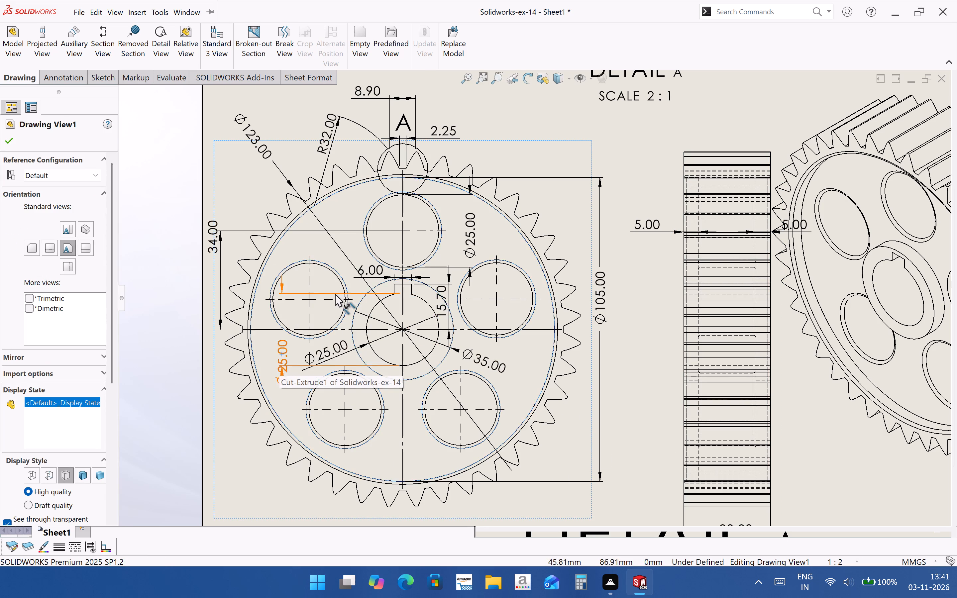
{"action": "scroll", "coordinate": [335, 294], "scroll_direction": "down", "scroll_amount": 2}
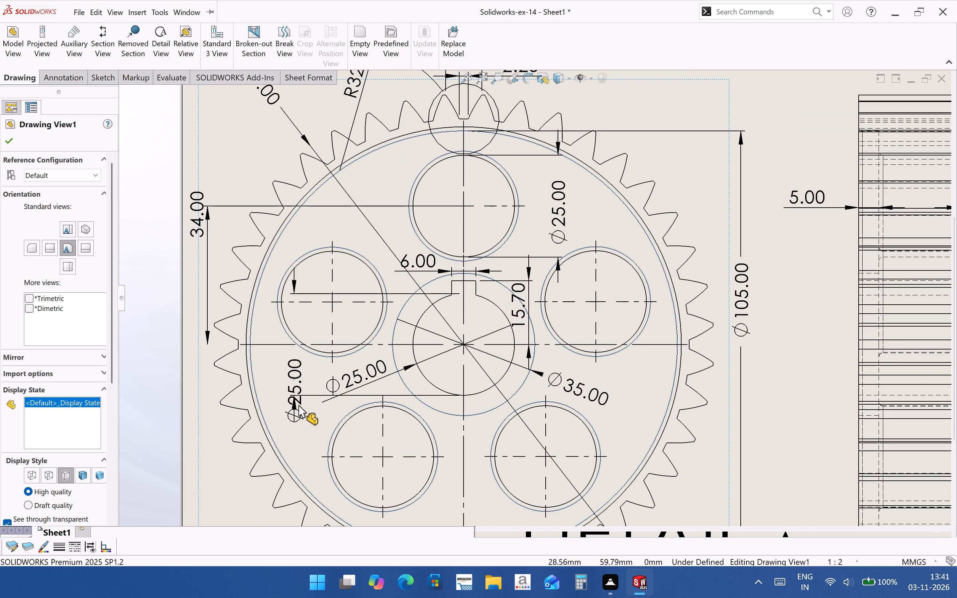
{"action": "left_click", "coordinate": [298, 405]}
{"action": "left_click", "coordinate": [293, 388]}
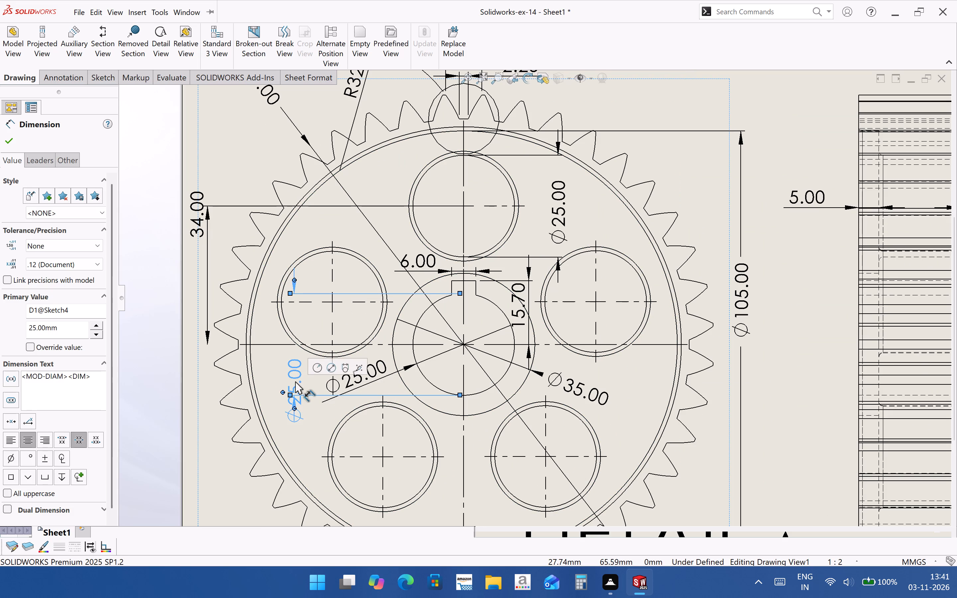
{"action": "left_click_drag", "start_coordinate": [295, 381], "coordinate": [274, 354]}
{"action": "left_click_drag", "start_coordinate": [243, 454], "coordinate": [238, 456]}
Move the side view closer to the gear's front view, away from the isometric view.
{"action": "scroll", "coordinate": [244, 371], "scroll_direction": "up", "scroll_amount": 4}
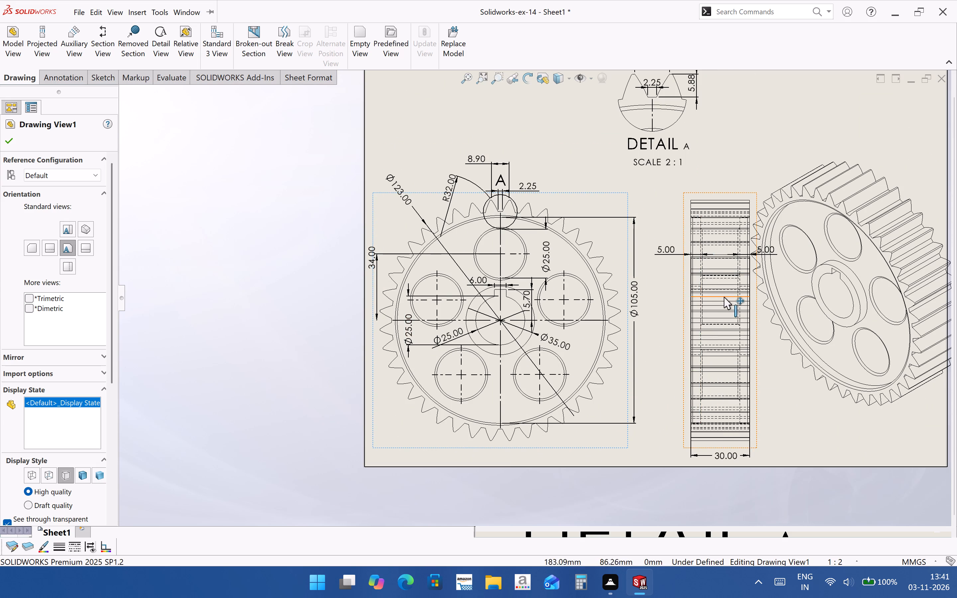
{"action": "scroll", "coordinate": [732, 320], "scroll_direction": "down", "scroll_amount": 1}
{"action": "left_click", "coordinate": [750, 385]}
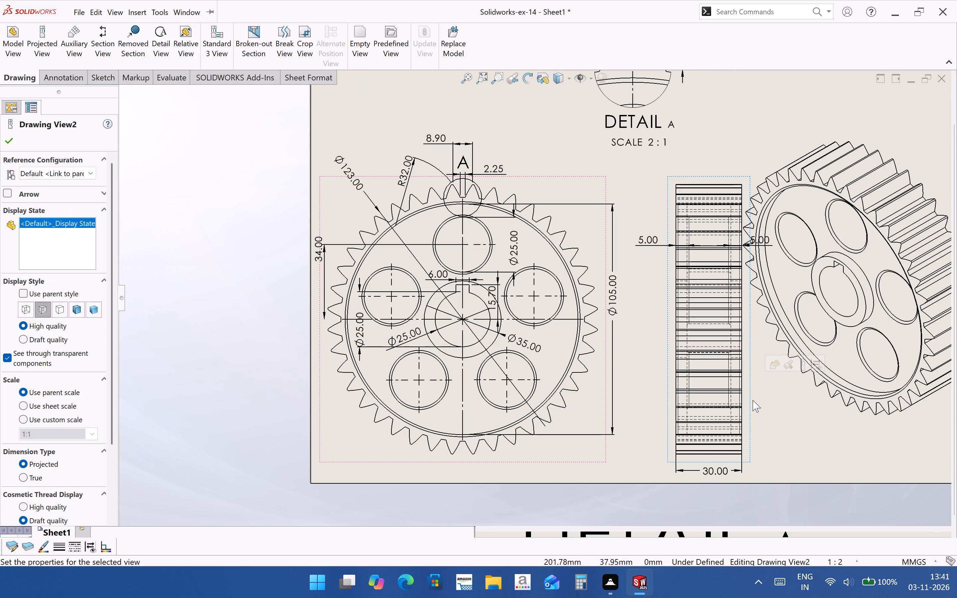
{"action": "left_click_drag", "start_coordinate": [751, 400], "coordinate": [722, 359]}
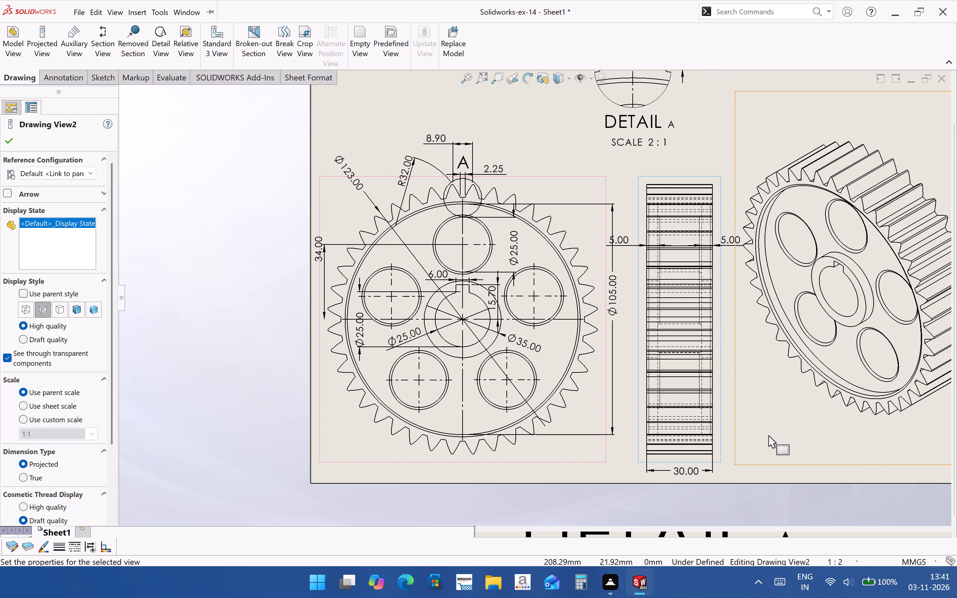
Move the isometric view slightly up and toward the side view so it fits within the sheet border.
{"action": "scroll", "coordinate": [765, 427], "scroll_direction": "up", "scroll_amount": 3}
{"action": "scroll", "coordinate": [730, 197], "scroll_direction": "down", "scroll_amount": 2}
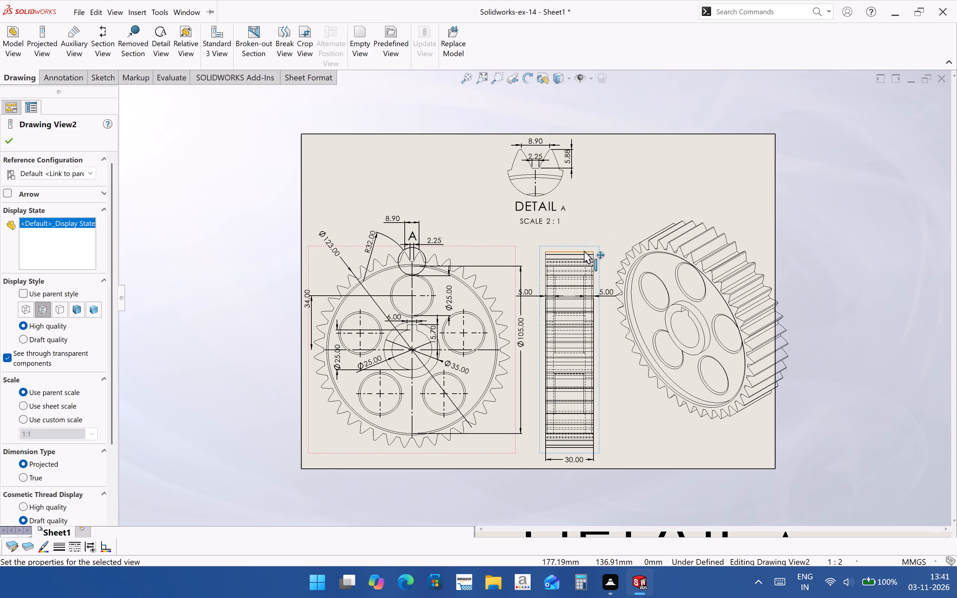
{"action": "left_click_drag", "start_coordinate": [733, 455], "coordinate": [726, 452]}
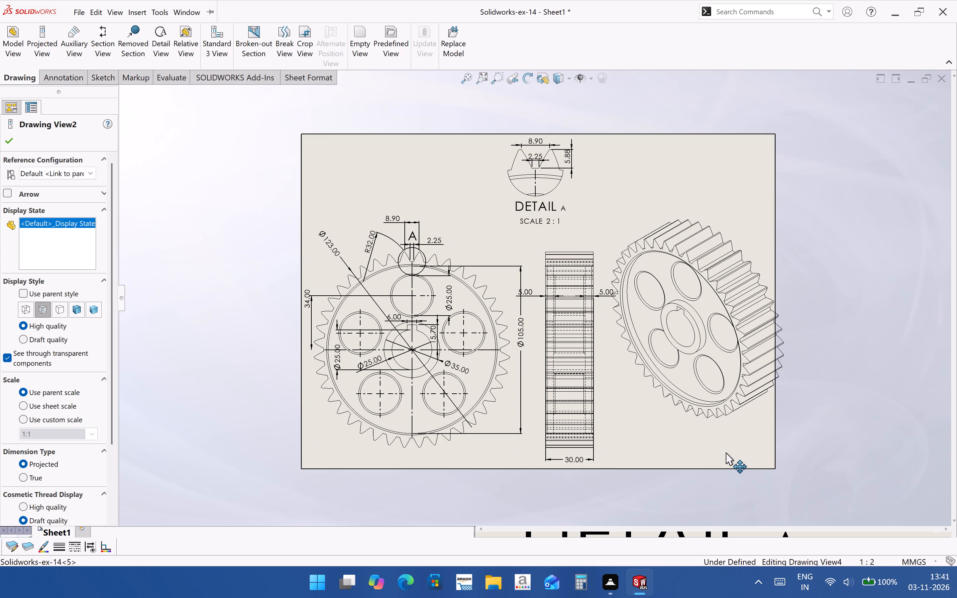
{"action": "left_click_drag", "start_coordinate": [726, 452], "coordinate": [716, 445]}
{"action": "left_click", "coordinate": [721, 459]}
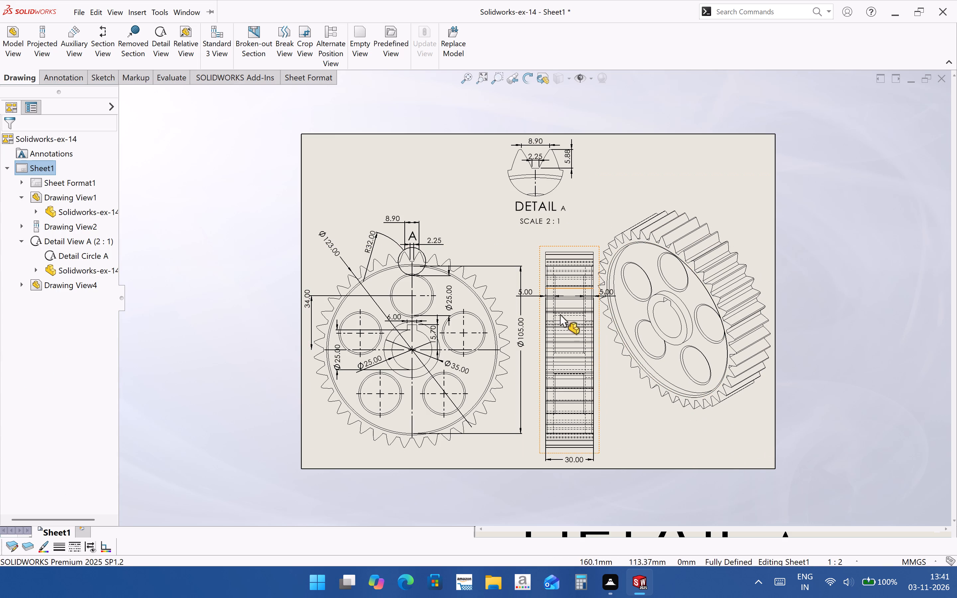
Move the gear's front view, with its aligned side view, slightly higher on the sheet.
{"action": "left_click_drag", "start_coordinate": [455, 243], "coordinate": [453, 222]}
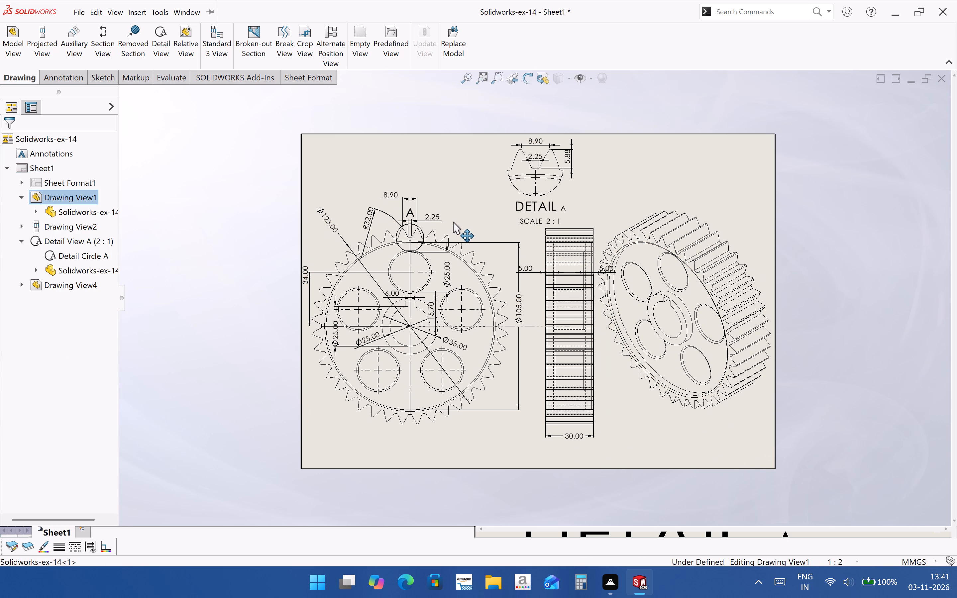
{"action": "left_click_drag", "start_coordinate": [453, 222], "coordinate": [454, 231]}
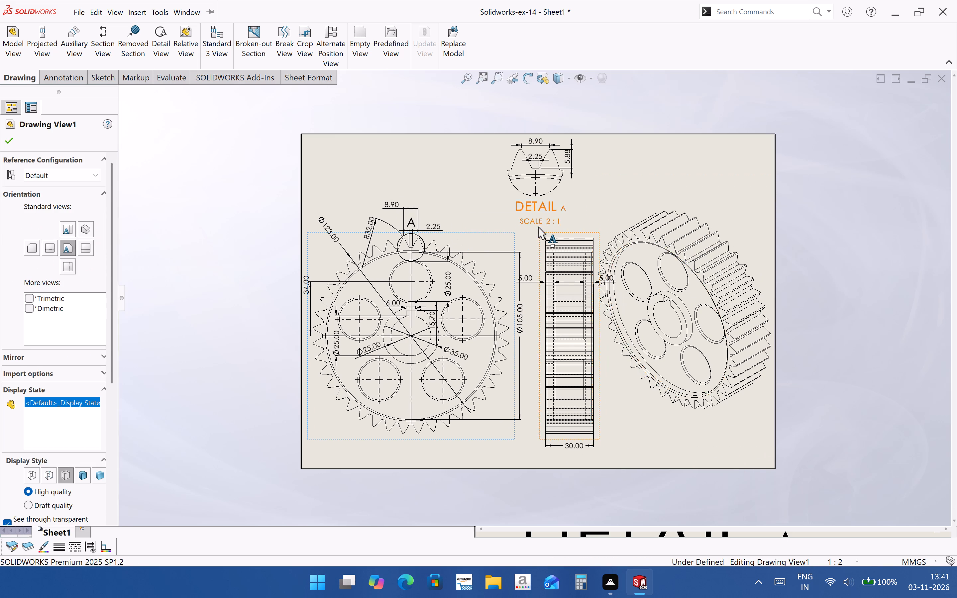
Move the vertical 34.00 hole-position dimension across the gear, placing it just inside the Ø105.00 dimension beside the front view.
{"action": "scroll", "coordinate": [537, 227], "scroll_direction": "down", "scroll_amount": 2}
{"action": "scroll", "coordinate": [548, 295], "scroll_direction": "down", "scroll_amount": 1}
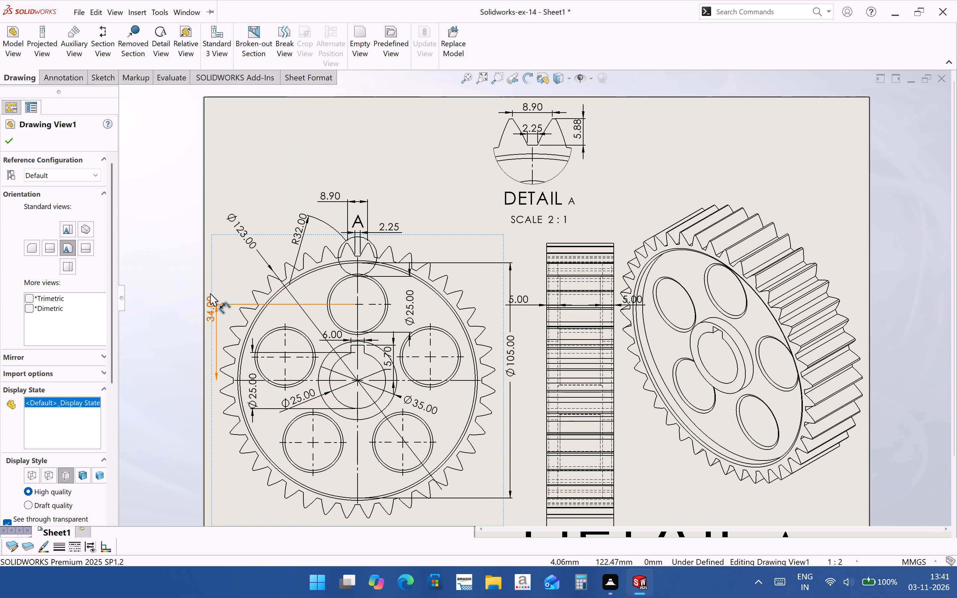
{"action": "left_click_drag", "start_coordinate": [208, 296], "coordinate": [404, 307]}
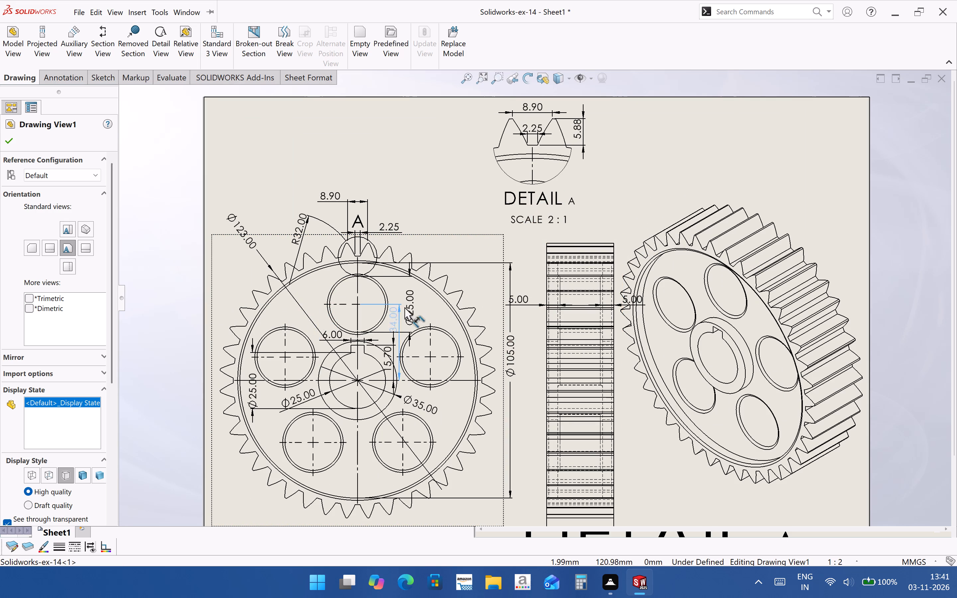
{"action": "left_click_drag", "start_coordinate": [404, 307], "coordinate": [494, 284]}
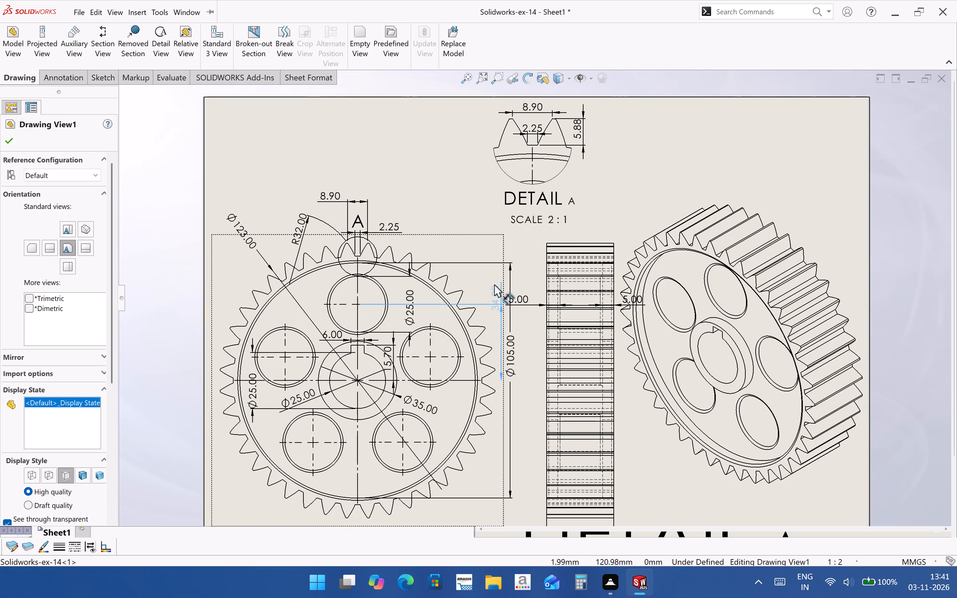
{"action": "left_click_drag", "start_coordinate": [494, 284], "coordinate": [492, 283]}
{"action": "left_click", "coordinate": [476, 190]}
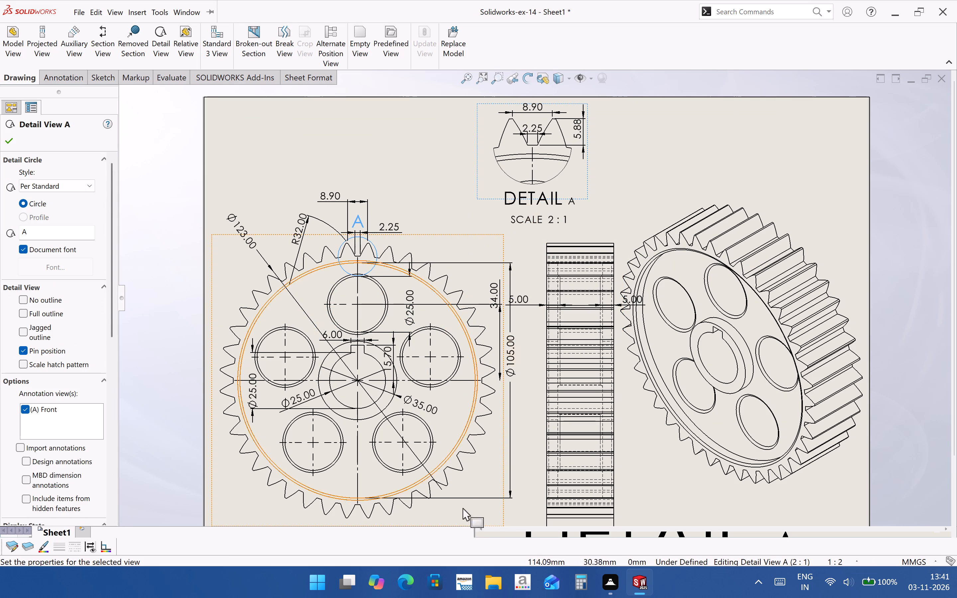
Shift the gear's front view slightly away from the side view, toward the sheet border.
{"action": "scroll", "coordinate": [474, 367], "scroll_direction": "up", "scroll_amount": 2}
{"action": "scroll", "coordinate": [474, 431], "scroll_direction": "down", "scroll_amount": 1}
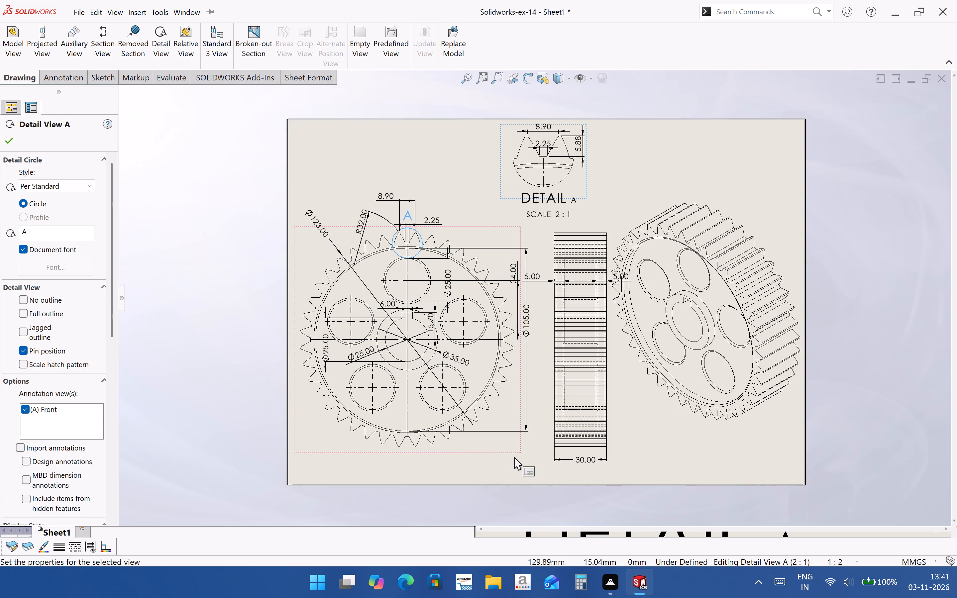
{"action": "left_click_drag", "start_coordinate": [513, 449], "coordinate": [505, 448]}
{"action": "left_click_drag", "start_coordinate": [516, 453], "coordinate": [507, 453]}
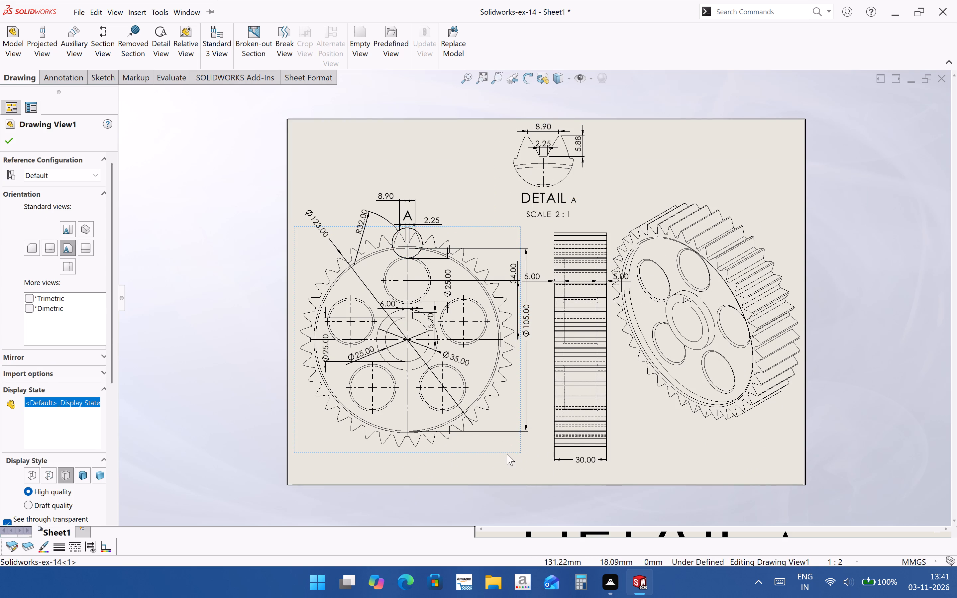
{"action": "left_click_drag", "start_coordinate": [507, 453], "coordinate": [507, 451]}
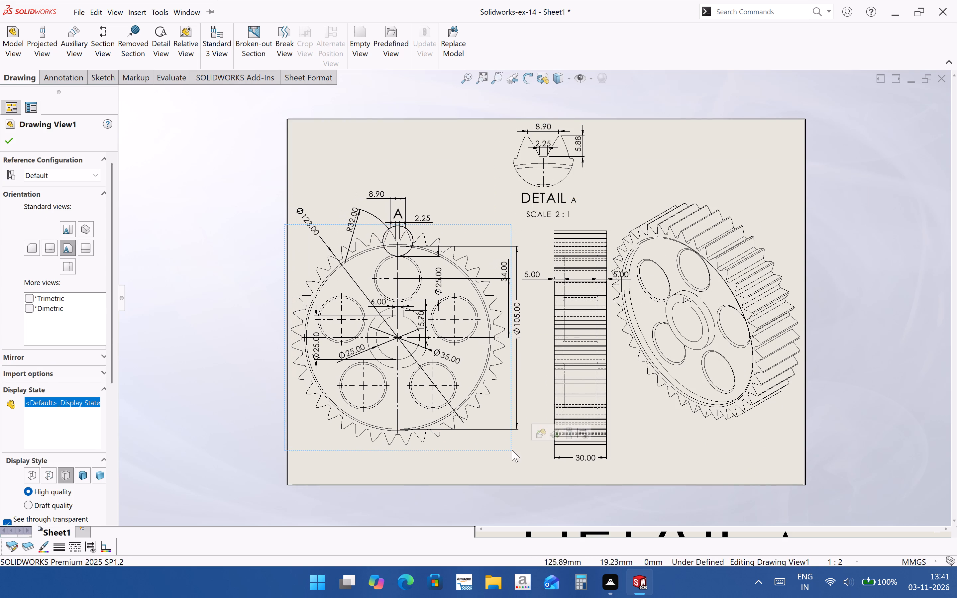
Move the side view closer to the gear's front view, widening the gap to the isometric view.
{"action": "scroll", "coordinate": [584, 337], "scroll_direction": "down", "scroll_amount": 2}
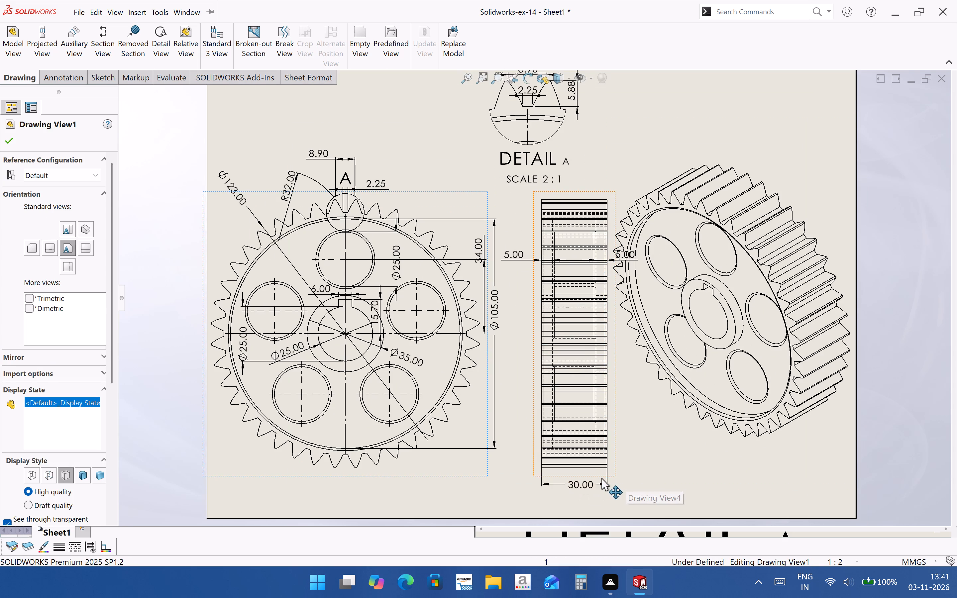
{"action": "left_click_drag", "start_coordinate": [610, 477], "coordinate": [589, 474]}
Move the 5.00 depth dimension on the side view's front-view side closer to the side view, clear of the Ø105.00 dimension.
{"action": "scroll", "coordinate": [571, 206], "scroll_direction": "down", "scroll_amount": 5}
{"action": "left_click_drag", "start_coordinate": [437, 301], "coordinate": [456, 301]}
{"action": "left_click_drag", "start_coordinate": [453, 303], "coordinate": [459, 303]}
{"action": "scroll", "coordinate": [369, 322], "scroll_direction": "up", "scroll_amount": 2}
{"action": "scroll", "coordinate": [442, 364], "scroll_direction": "up", "scroll_amount": 1}
{"action": "scroll", "coordinate": [469, 348], "scroll_direction": "up", "scroll_amount": 3}
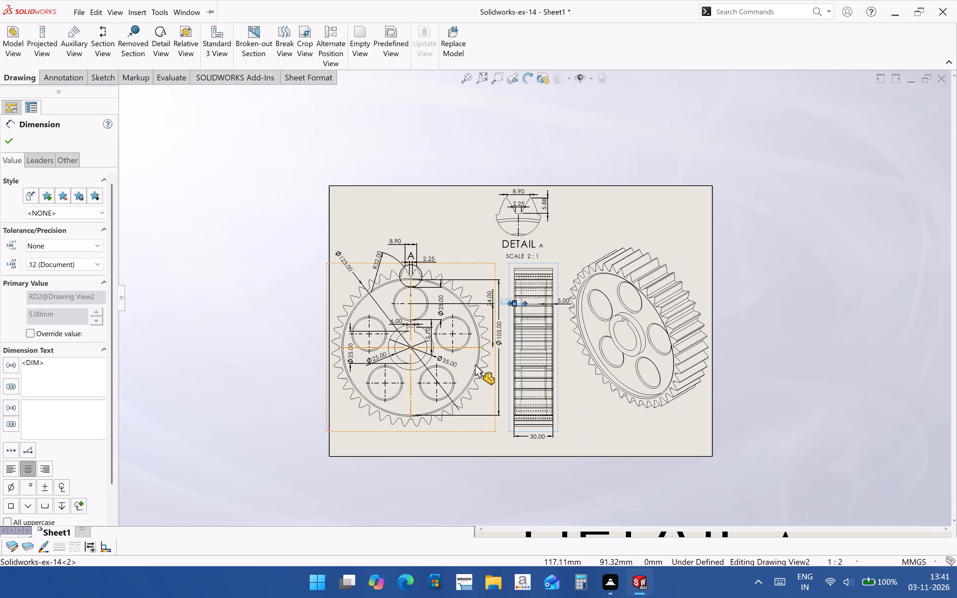
{"action": "left_click", "coordinate": [477, 426]}
Move the other 5.00 depth dimension, facing the isometric view, down to the lower half of the side view.
{"action": "scroll", "coordinate": [602, 283], "scroll_direction": "down", "scroll_amount": 3}
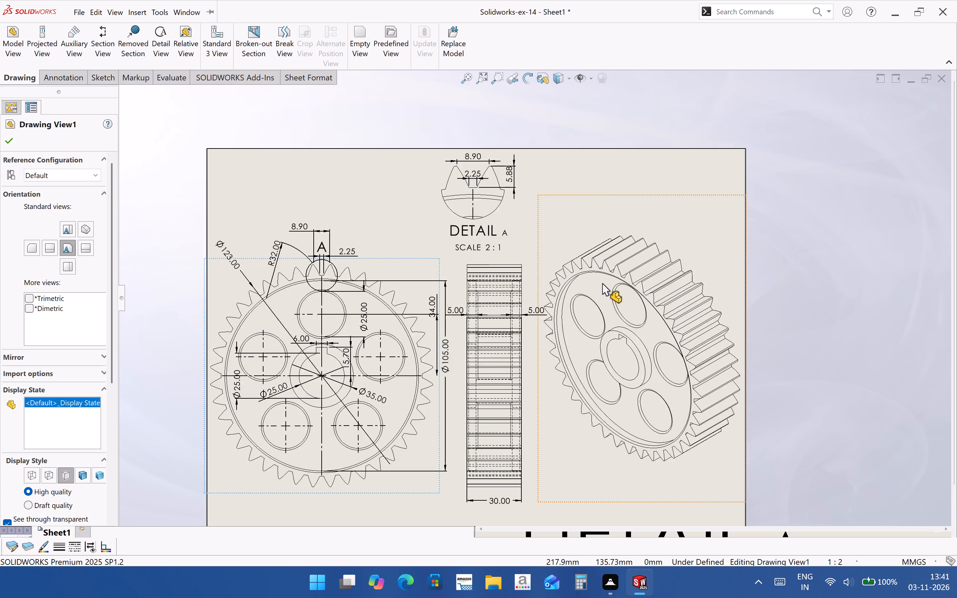
{"action": "scroll", "coordinate": [602, 283], "scroll_direction": "down", "scroll_amount": 2}
{"action": "scroll", "coordinate": [517, 296], "scroll_direction": "down", "scroll_amount": 3}
{"action": "left_click_drag", "start_coordinate": [504, 327], "coordinate": [498, 483]}
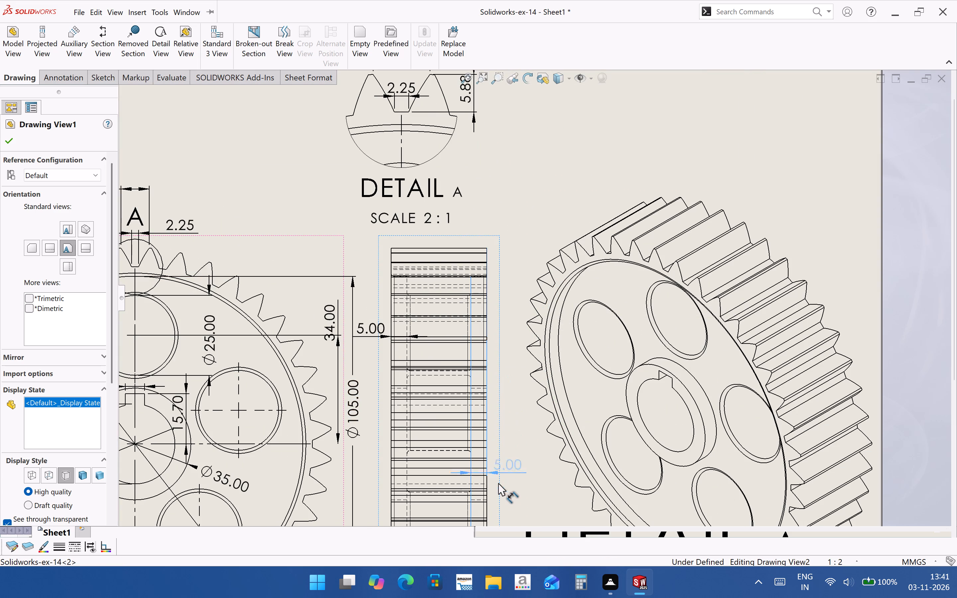
{"action": "left_click_drag", "start_coordinate": [498, 483], "coordinate": [511, 495]}
{"action": "scroll", "coordinate": [504, 272], "scroll_direction": "up", "scroll_amount": 3}
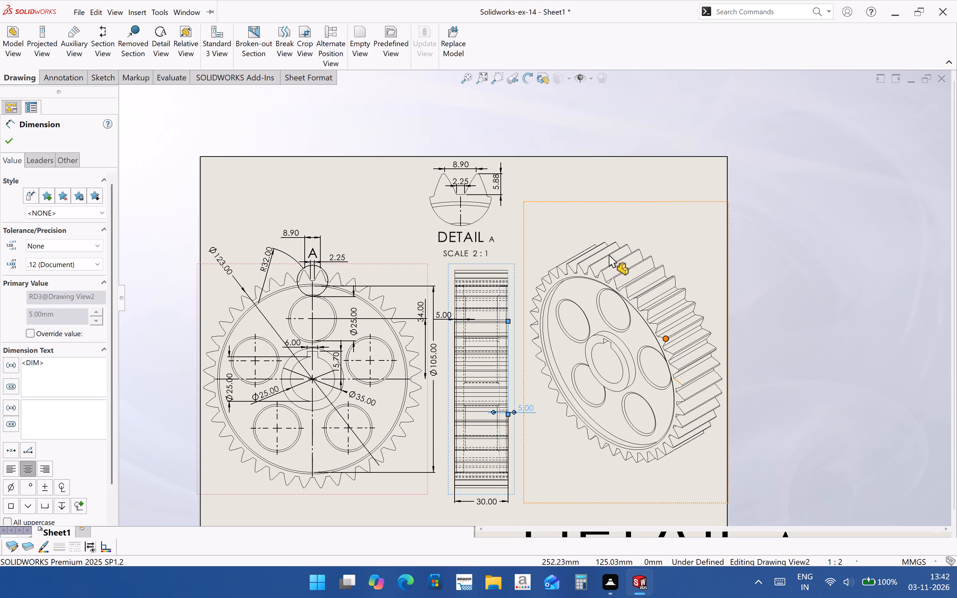
{"action": "scroll", "coordinate": [600, 247], "scroll_direction": "up", "scroll_amount": 2}
{"action": "left_click", "coordinate": [538, 202]}
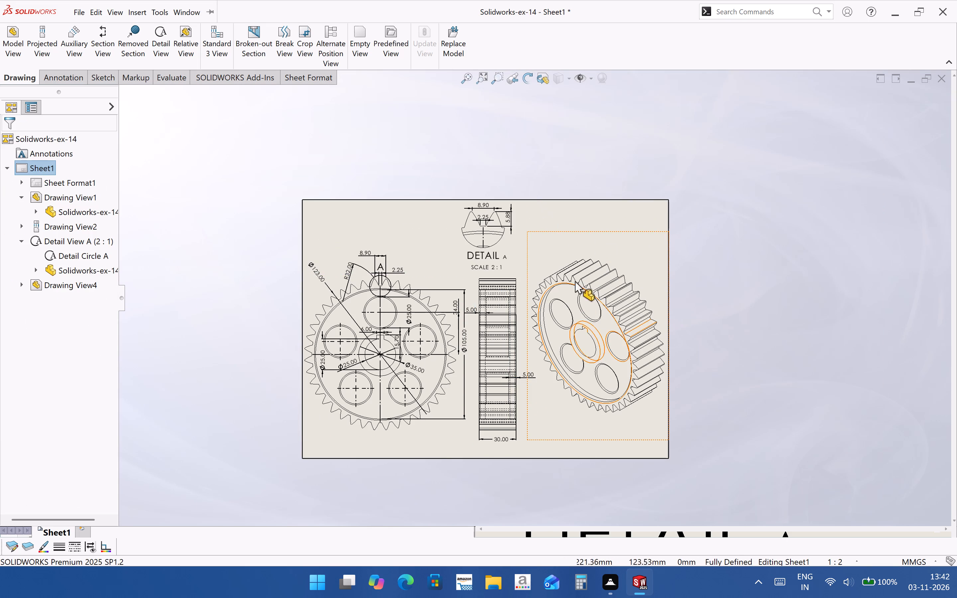
Move the slanted Ø25.00 bore dimension out of the gear, placing it below the rim near the sheet's lower-left corner.
{"action": "scroll", "coordinate": [568, 259], "scroll_direction": "down", "scroll_amount": 6}
{"action": "scroll", "coordinate": [642, 178], "scroll_direction": "up", "scroll_amount": 2}
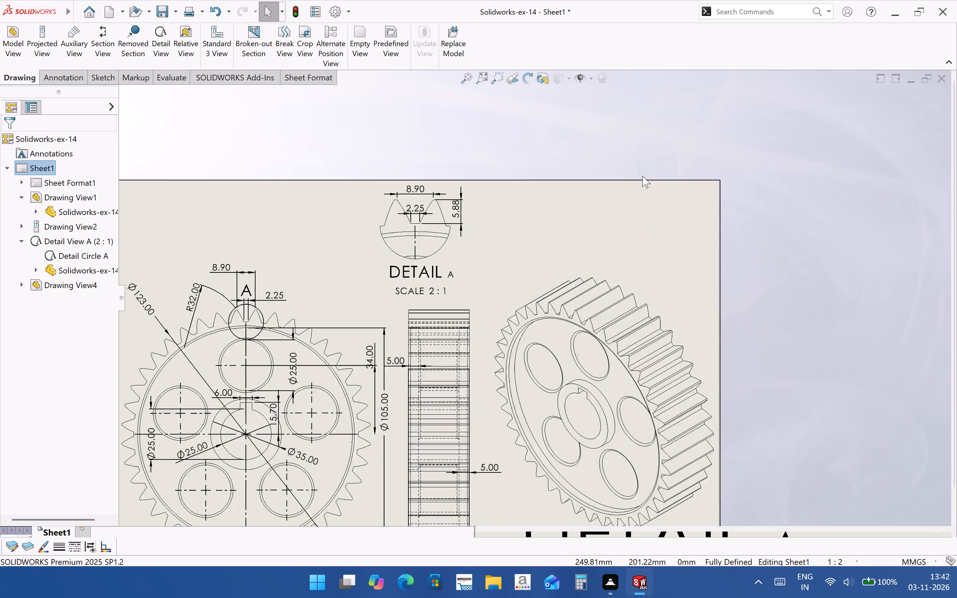
{"action": "scroll", "coordinate": [642, 176], "scroll_direction": "up", "scroll_amount": 1}
{"action": "scroll", "coordinate": [460, 282], "scroll_direction": "down", "scroll_amount": 3}
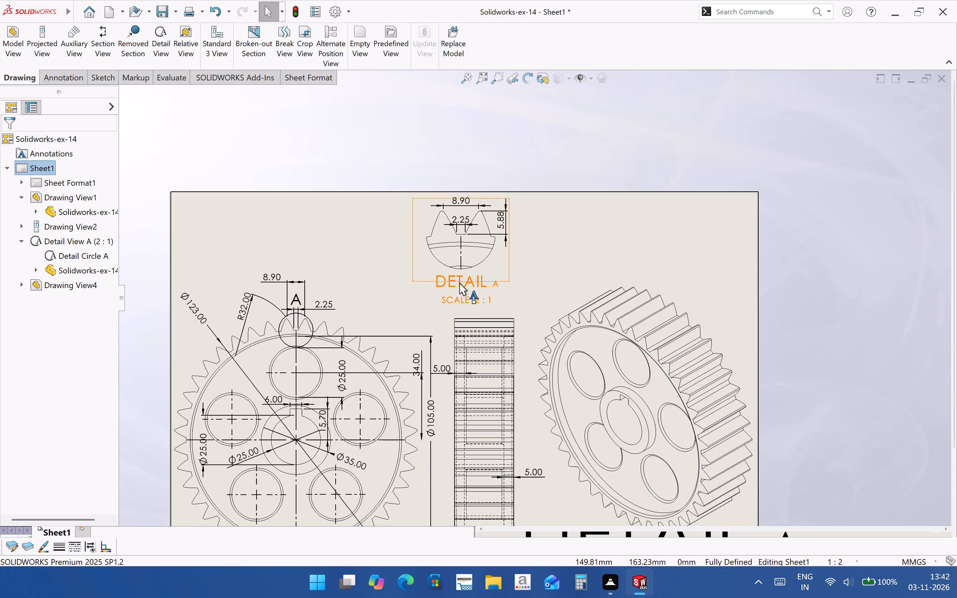
{"action": "scroll", "coordinate": [549, 296], "scroll_direction": "up", "scroll_amount": 3}
{"action": "scroll", "coordinate": [501, 380], "scroll_direction": "down", "scroll_amount": 2}
{"action": "scroll", "coordinate": [537, 335], "scroll_direction": "down", "scroll_amount": 3}
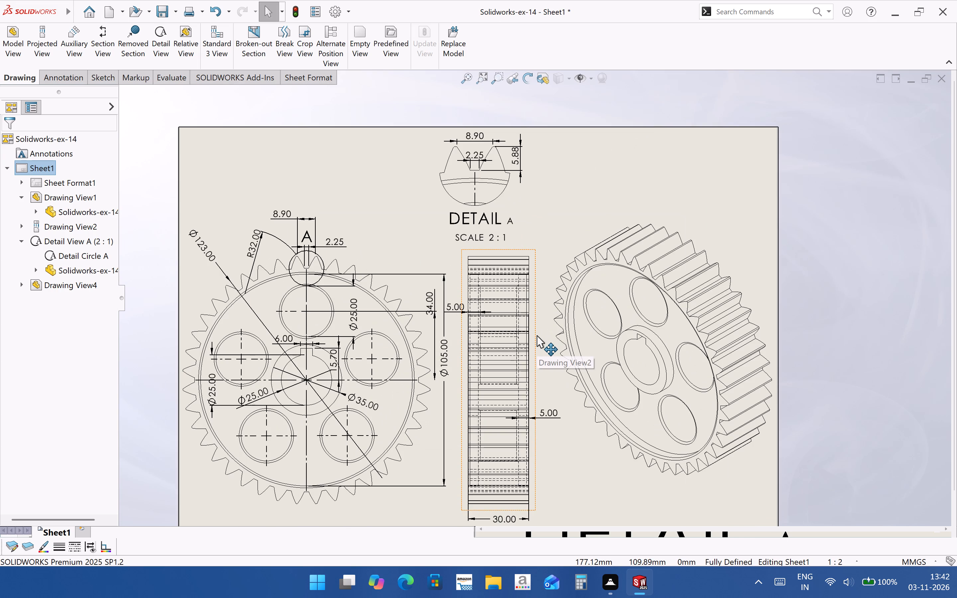
{"action": "scroll", "coordinate": [343, 425], "scroll_direction": "down", "scroll_amount": 2}
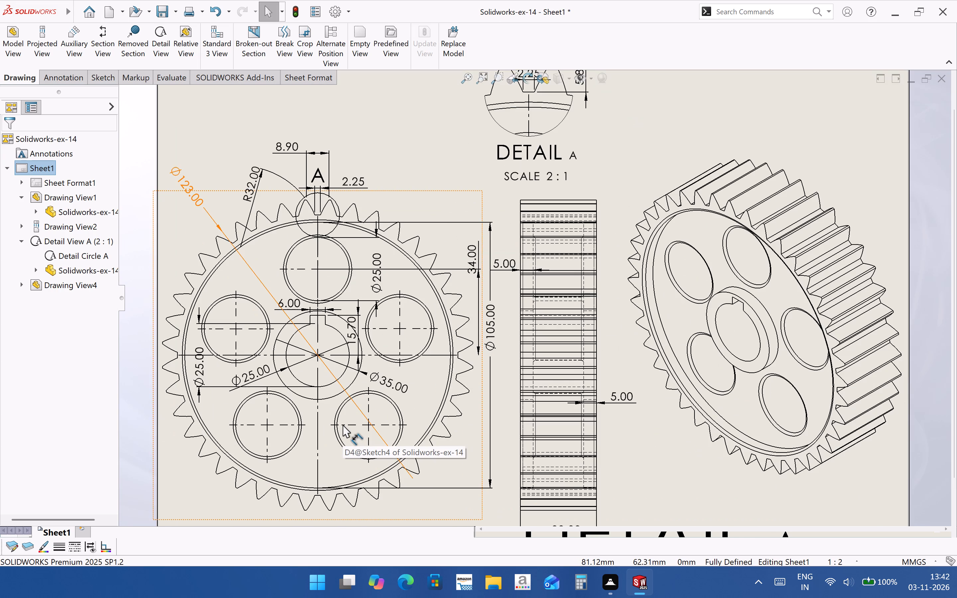
{"action": "left_click_drag", "start_coordinate": [251, 377], "coordinate": [229, 513]}
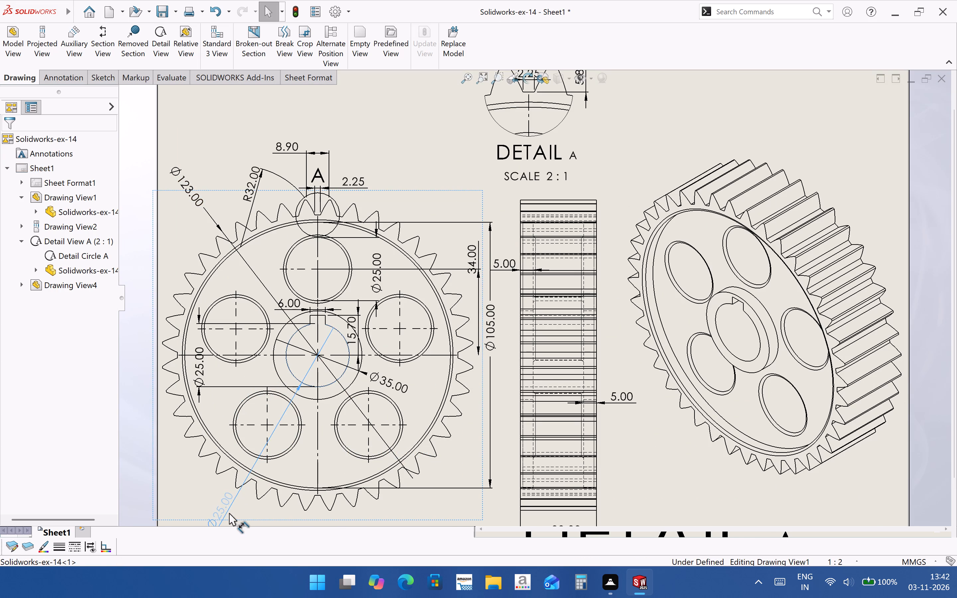
{"action": "left_click_drag", "start_coordinate": [229, 513], "coordinate": [227, 524]}
{"action": "scroll", "coordinate": [332, 341], "scroll_direction": "up", "scroll_amount": 3}
{"action": "scroll", "coordinate": [424, 411], "scroll_direction": "down", "scroll_amount": 2}
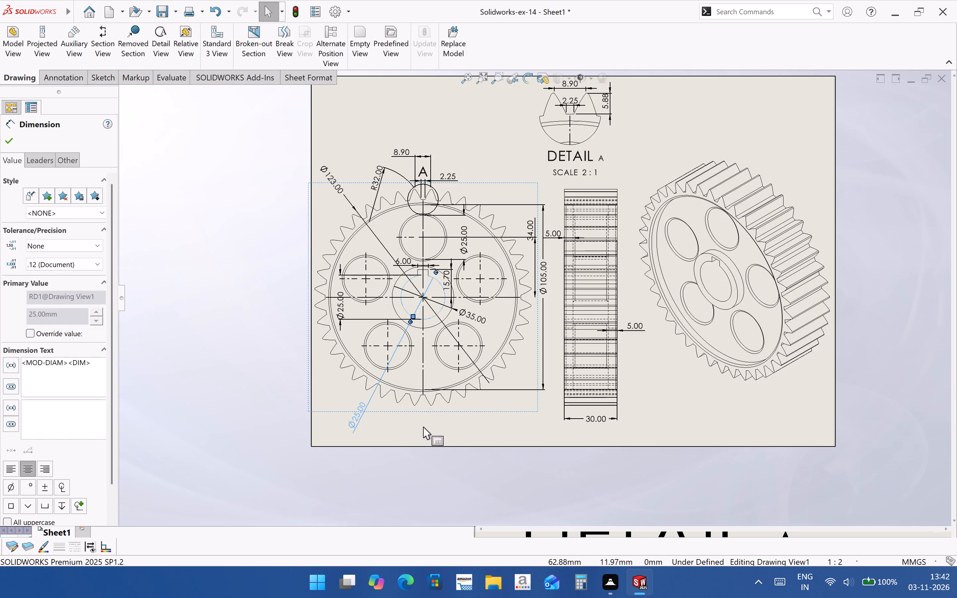
{"action": "left_click", "coordinate": [428, 431]}
Move the Ø123.00 outer diameter dimension from above the gear to below it, beside the slanted Ø25.00 bore dimension.
{"action": "scroll", "coordinate": [439, 374], "scroll_direction": "down", "scroll_amount": 3}
{"action": "scroll", "coordinate": [439, 374], "scroll_direction": "up", "scroll_amount": 2}
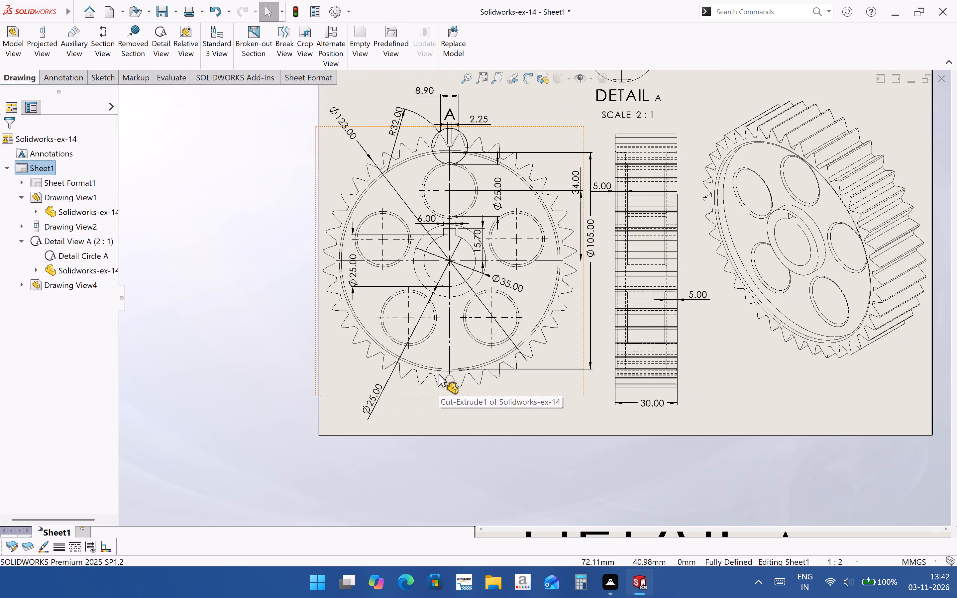
{"action": "scroll", "coordinate": [441, 224], "scroll_direction": "down", "scroll_amount": 2}
{"action": "left_click_drag", "start_coordinate": [370, 145], "coordinate": [429, 325]}
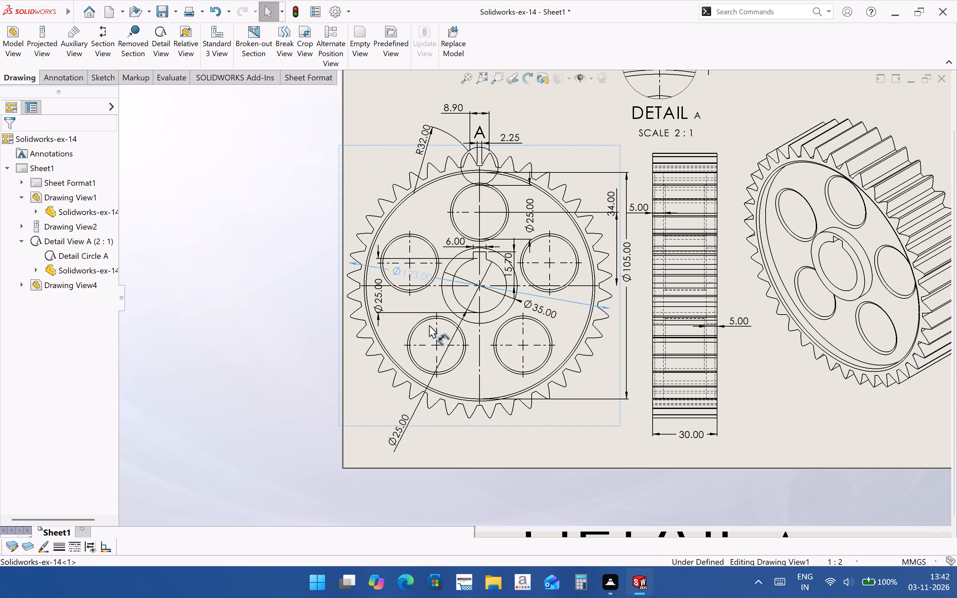
{"action": "left_click_drag", "start_coordinate": [429, 325], "coordinate": [427, 448]}
{"action": "left_click", "coordinate": [501, 449]}
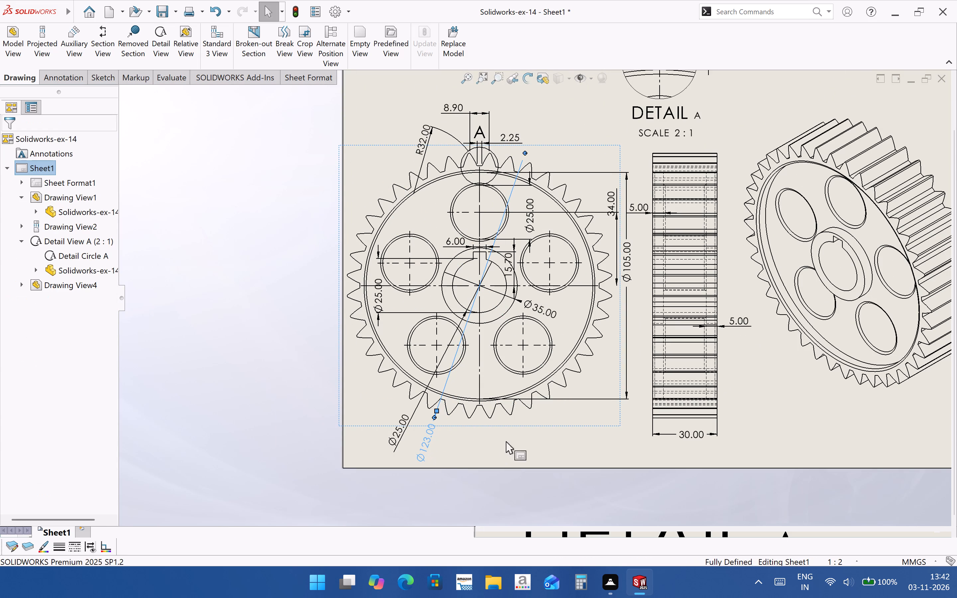
Set the isometric gear view's display style to Shaded With Edges.
{"action": "scroll", "coordinate": [551, 201], "scroll_direction": "down", "scroll_amount": 2}
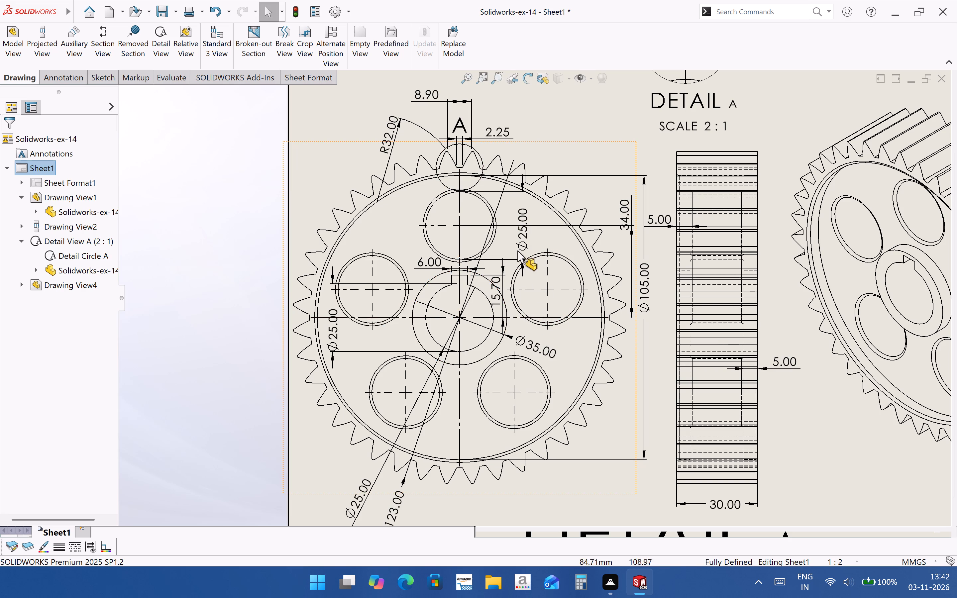
{"action": "scroll", "coordinate": [517, 250], "scroll_direction": "down", "scroll_amount": 3}
{"action": "scroll", "coordinate": [476, 336], "scroll_direction": "up", "scroll_amount": 3}
{"action": "scroll", "coordinate": [523, 267], "scroll_direction": "up", "scroll_amount": 2}
{"action": "scroll", "coordinate": [673, 178], "scroll_direction": "down", "scroll_amount": 3}
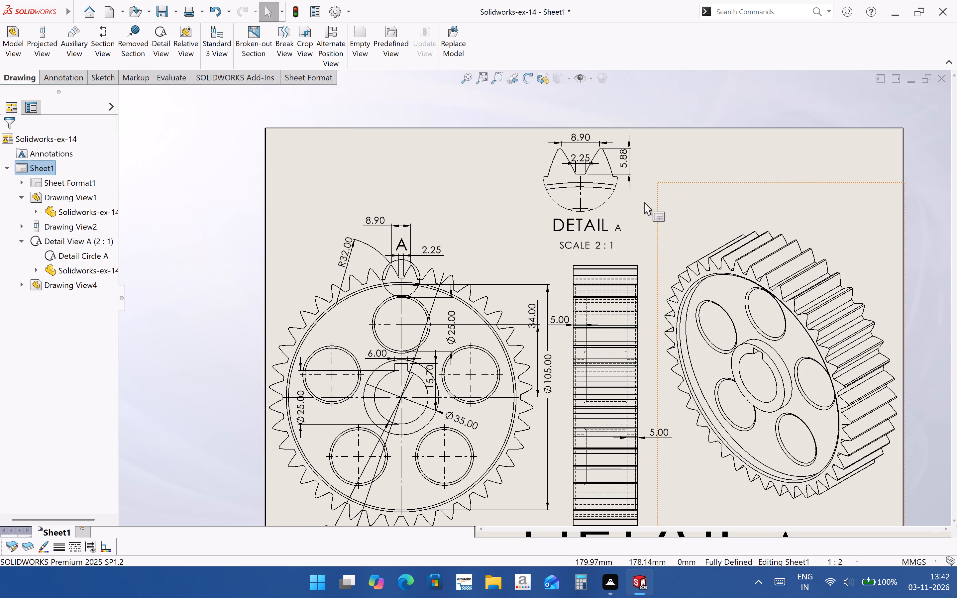
{"action": "scroll", "coordinate": [430, 287], "scroll_direction": "up", "scroll_amount": 2}
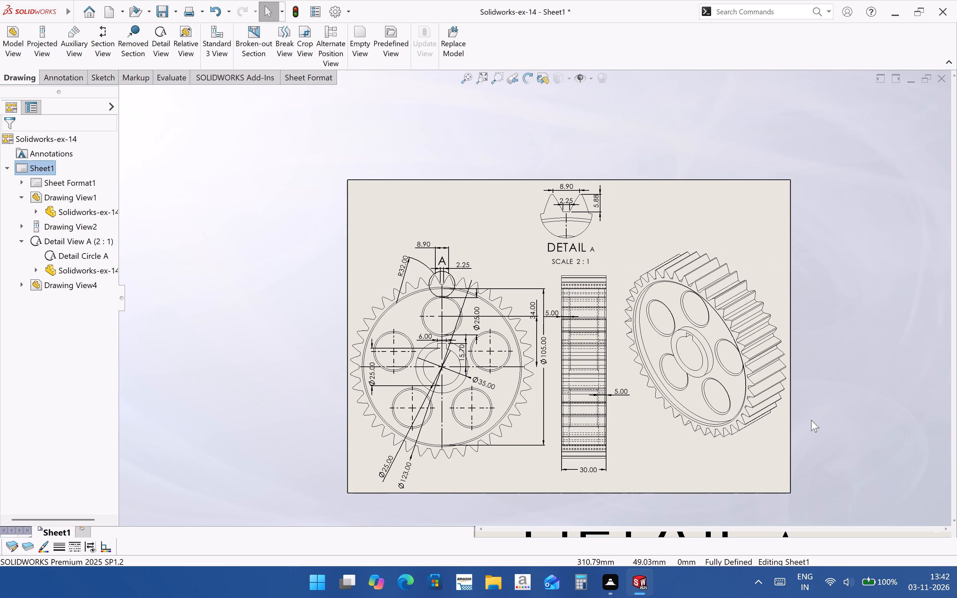
{"action": "left_click", "coordinate": [737, 453]}
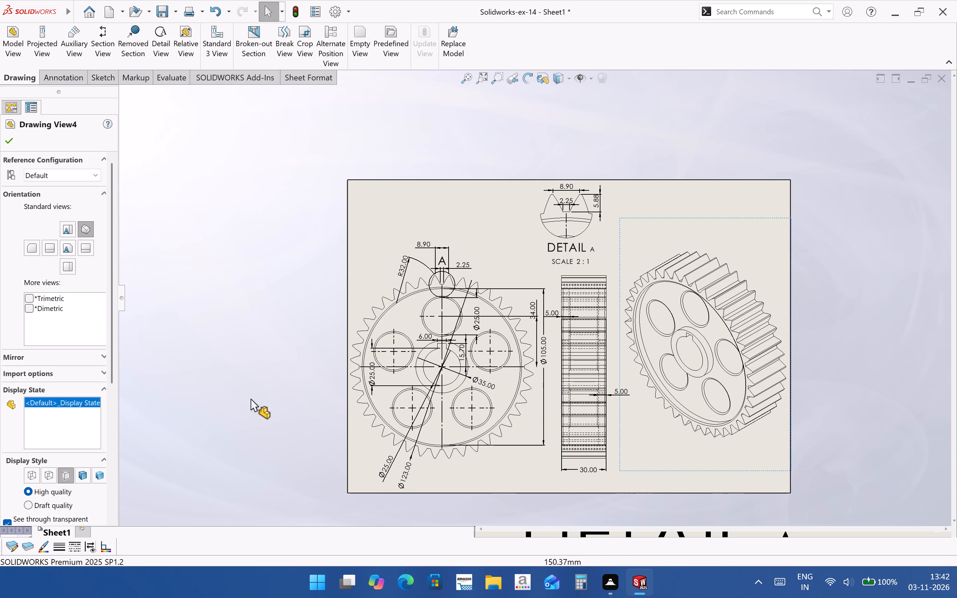
{"action": "left_click", "coordinate": [82, 473]}
{"action": "left_click", "coordinate": [698, 462]}
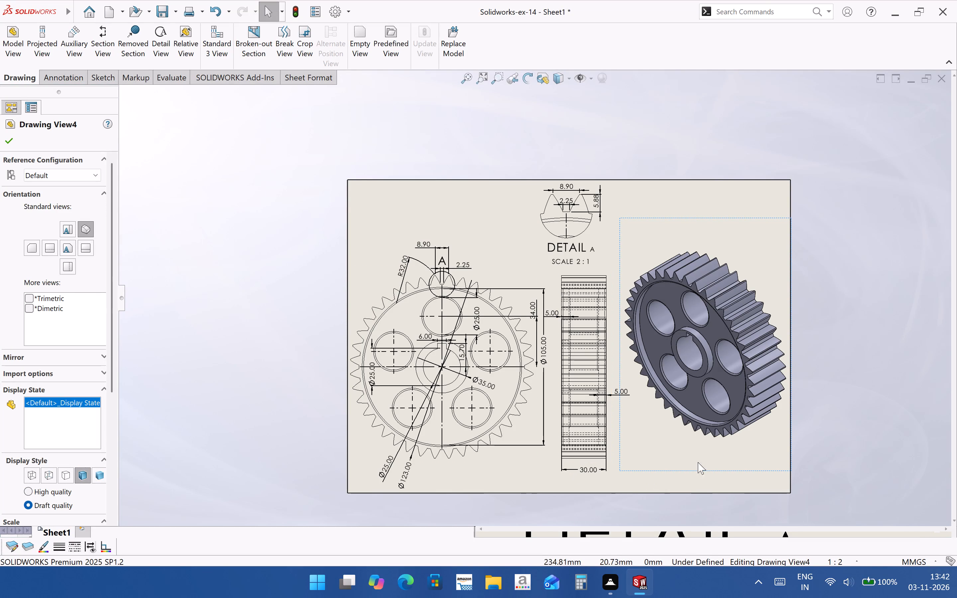
Reposition the vertical Ø25.00 dimension of the gear's top hole slightly closer to the hole.
{"action": "scroll", "coordinate": [595, 262], "scroll_direction": "up", "scroll_amount": 2}
{"action": "scroll", "coordinate": [625, 263], "scroll_direction": "down", "scroll_amount": 5}
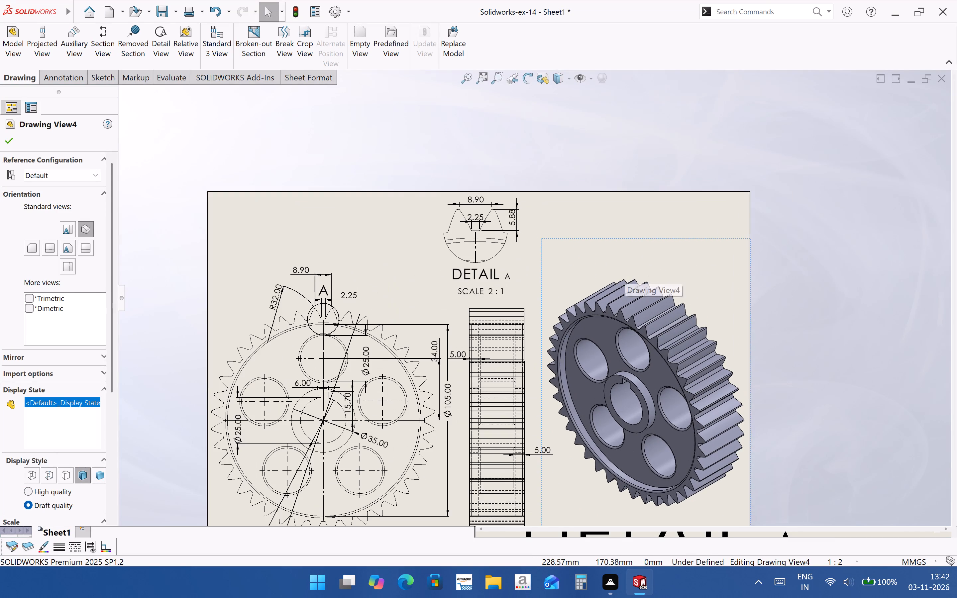
{"action": "middle_click_drag", "start_coordinate": [638, 224], "coordinate": [669, 141]}
{"action": "scroll", "coordinate": [399, 318], "scroll_direction": "down", "scroll_amount": 3}
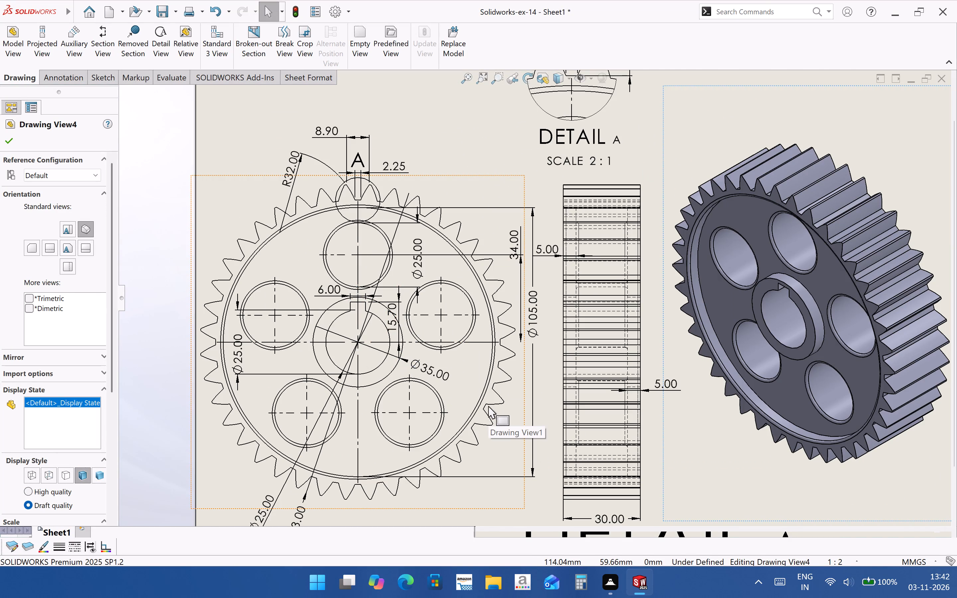
{"action": "left_click_drag", "start_coordinate": [418, 255], "coordinate": [430, 246]}
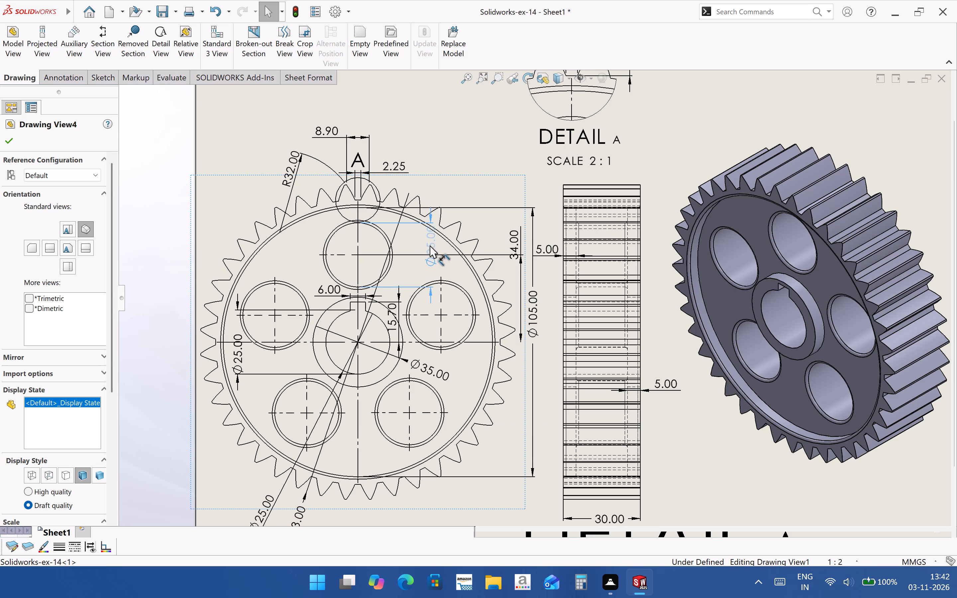
{"action": "left_click_drag", "start_coordinate": [430, 246], "coordinate": [407, 253]}
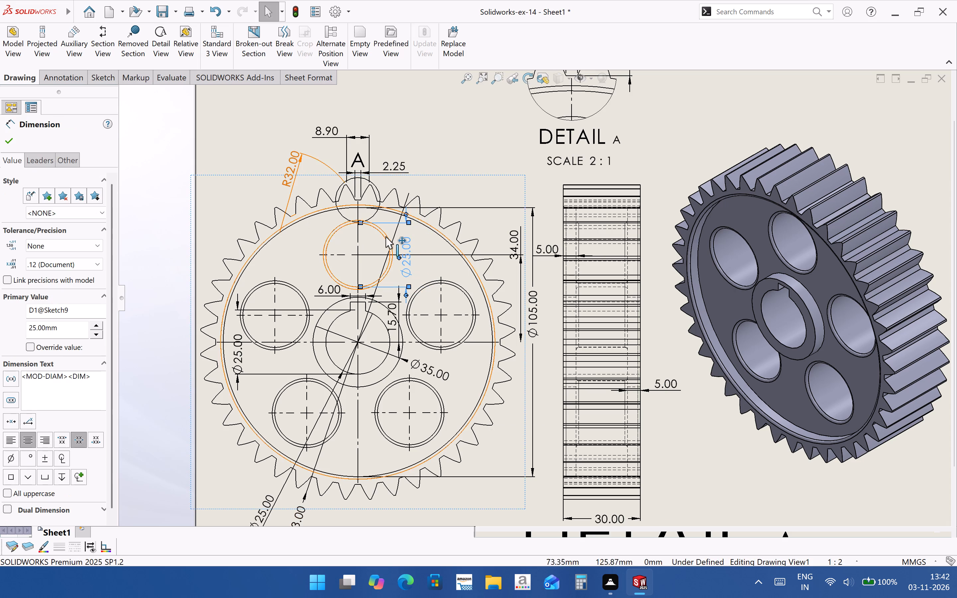
{"action": "left_click", "coordinate": [216, 147]}
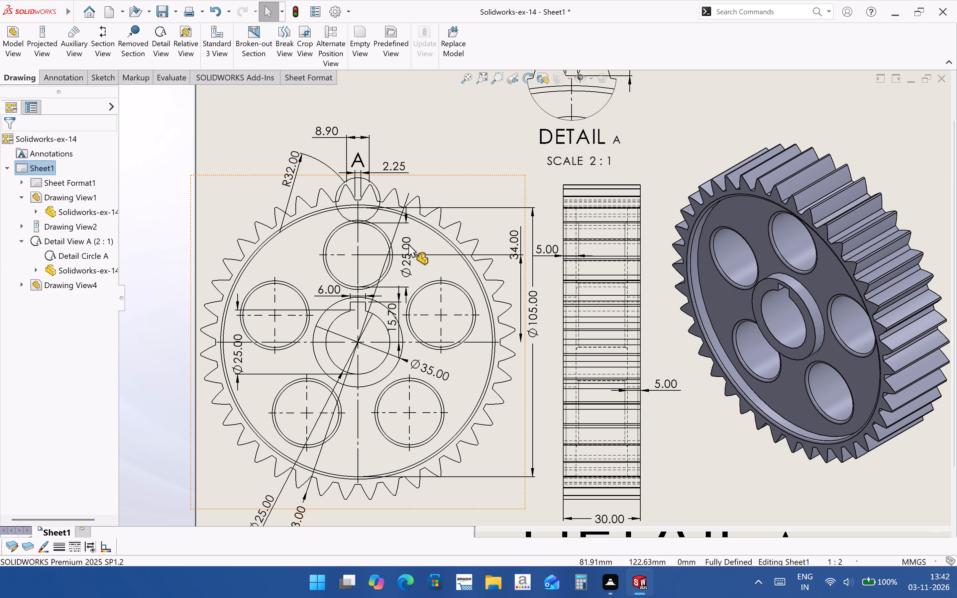
{"action": "left_click_drag", "start_coordinate": [408, 245], "coordinate": [412, 242]}
{"action": "scroll", "coordinate": [530, 339], "scroll_direction": "up", "scroll_amount": 2}
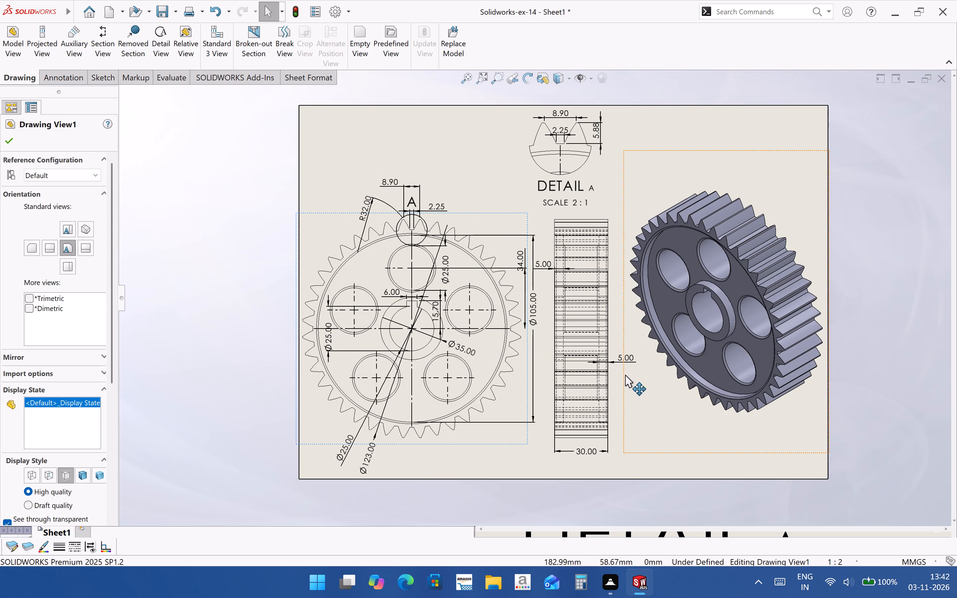
Save the drawing as Solidworks-ex-14 in the Documents > Solidworks folder in SOLIDWORKS Drawing format, together with its modified part.
{"action": "middle_click_drag", "start_coordinate": [621, 380], "coordinate": [603, 406]}
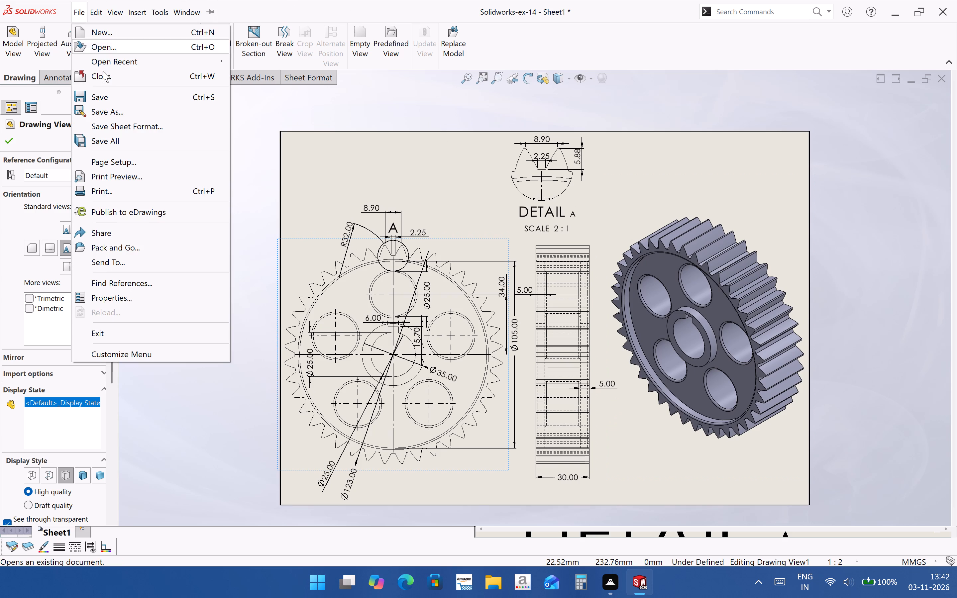
{"action": "left_click", "coordinate": [110, 96]}
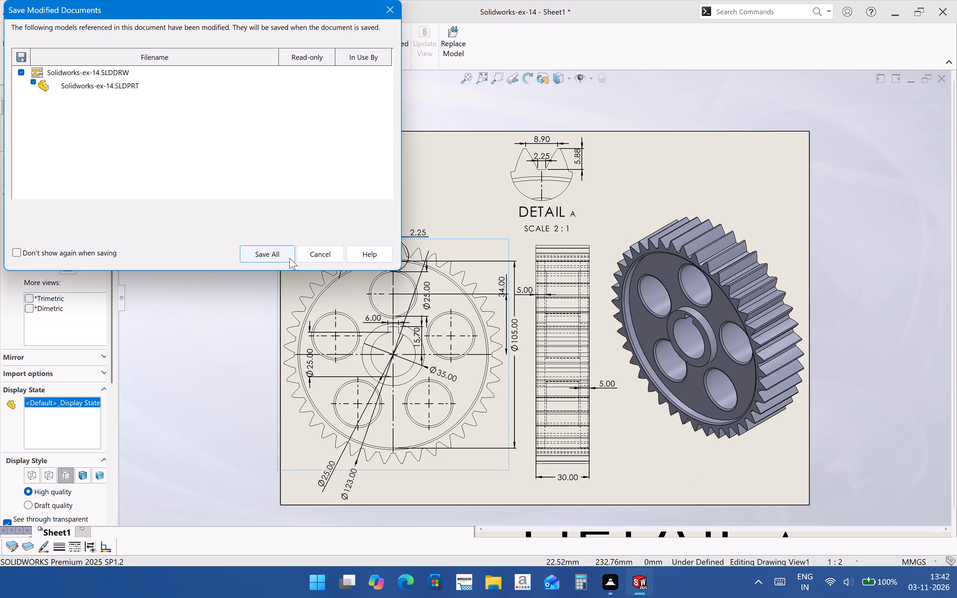
{"action": "left_click", "coordinate": [289, 258]}
{"action": "left_click", "coordinate": [449, 303]}
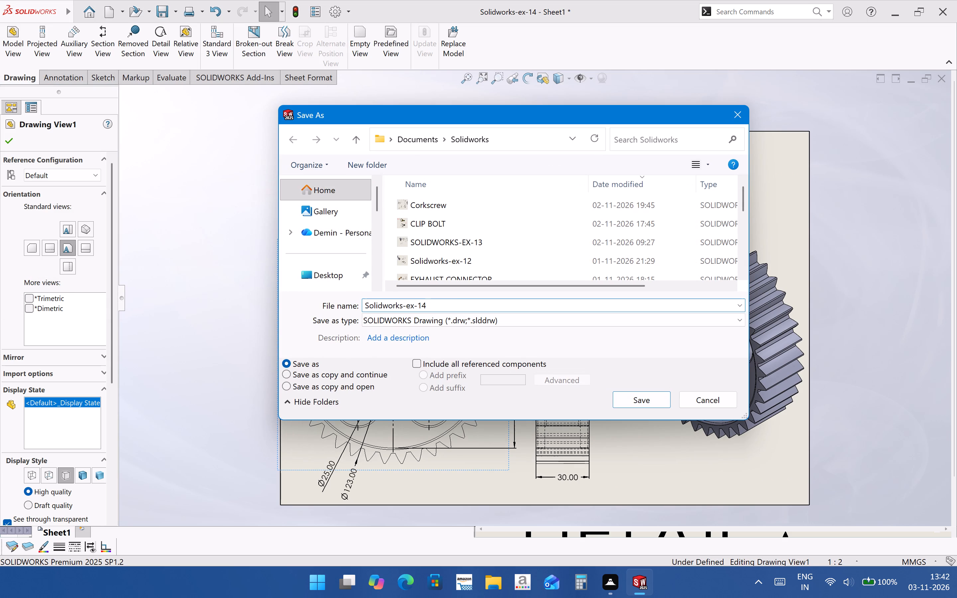
{"action": "left_click", "coordinate": [624, 405]}
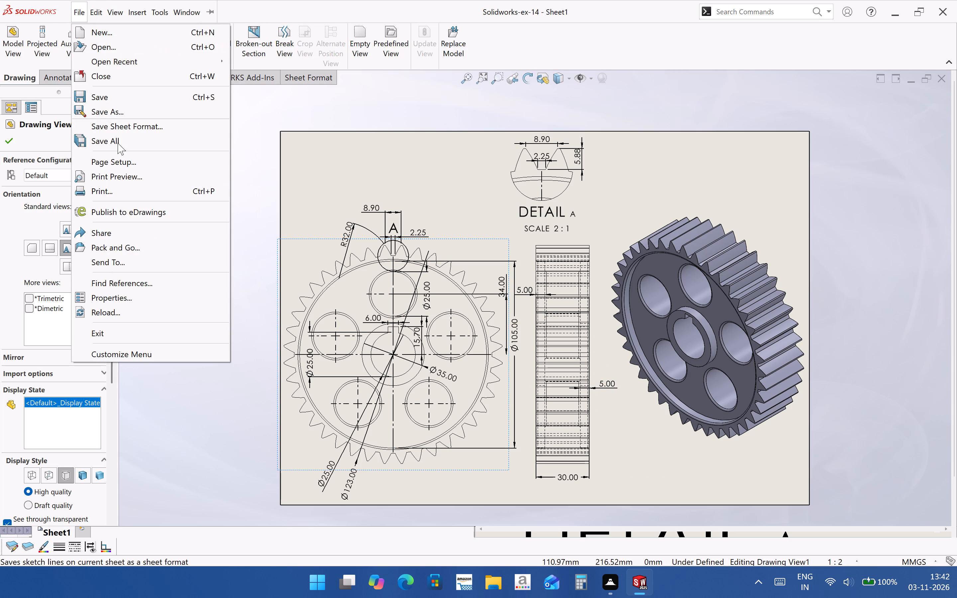
Export the drawing as a PDF named Solidworks-ex-14 in the same Solidworks folder.
{"action": "left_click", "coordinate": [118, 106]}
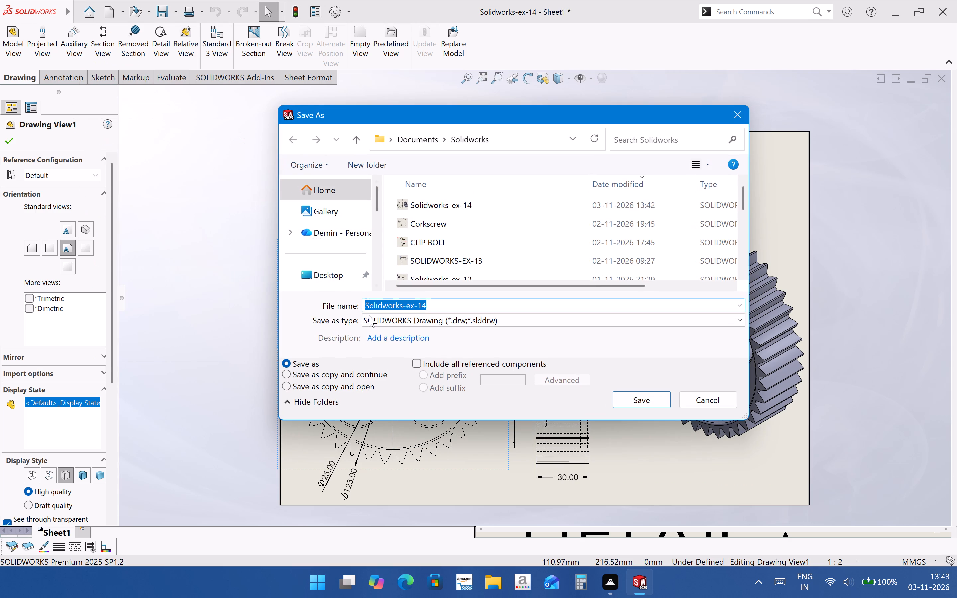
{"action": "left_click", "coordinate": [440, 302]}
{"action": "left_click", "coordinate": [448, 321]}
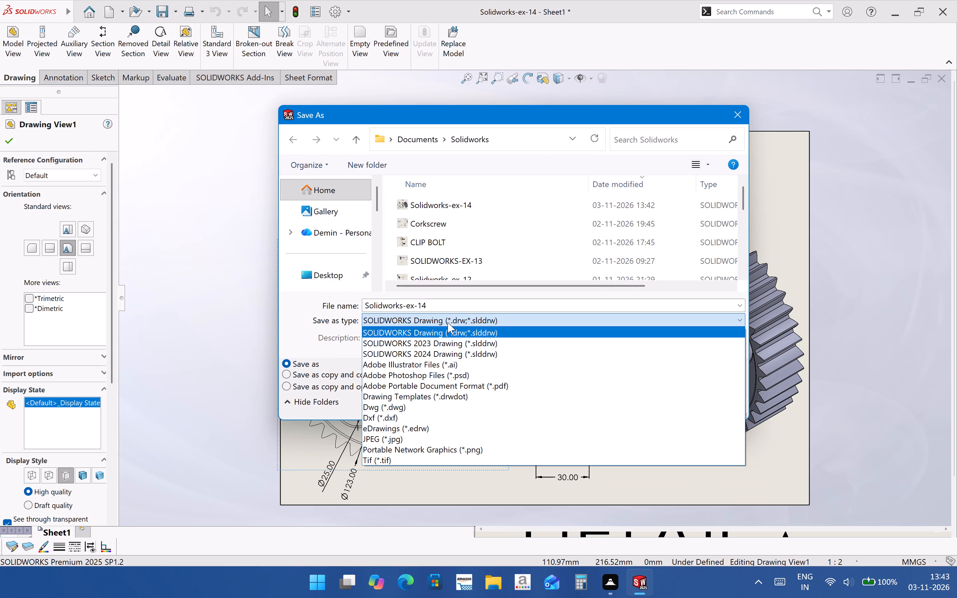
{"action": "left_click", "coordinate": [468, 381]}
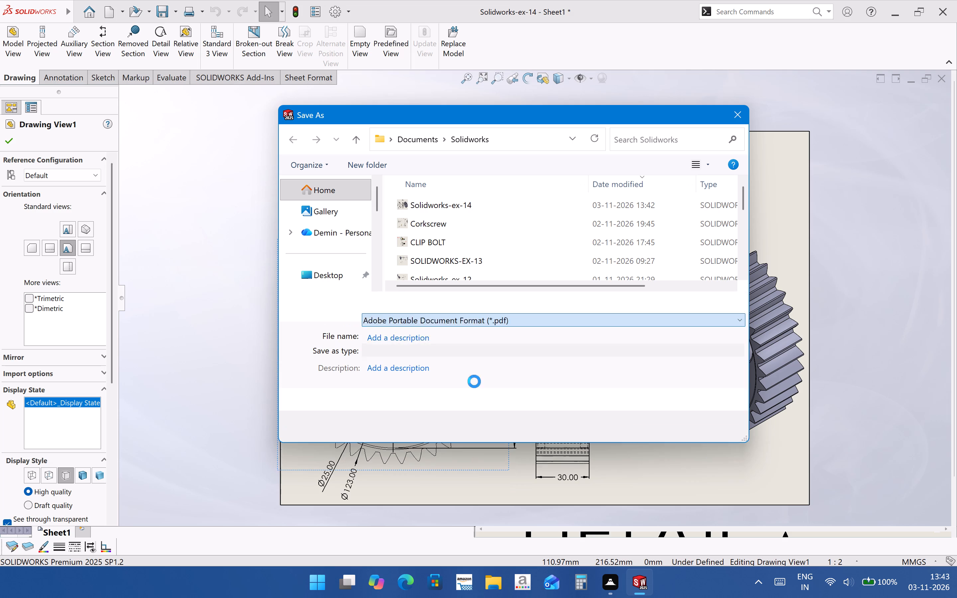
{"action": "left_click", "coordinate": [457, 334]}
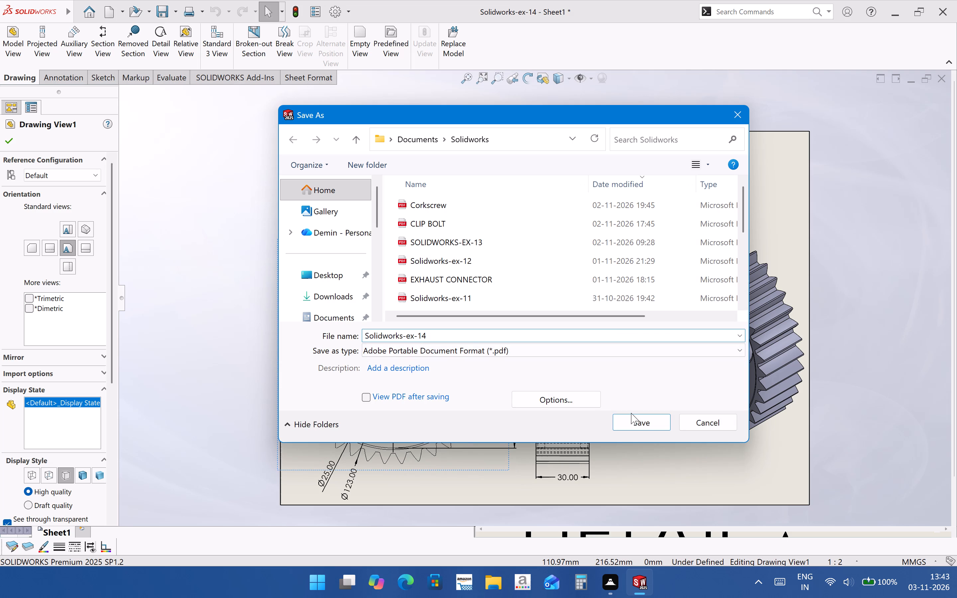
{"action": "left_click", "coordinate": [639, 420]}
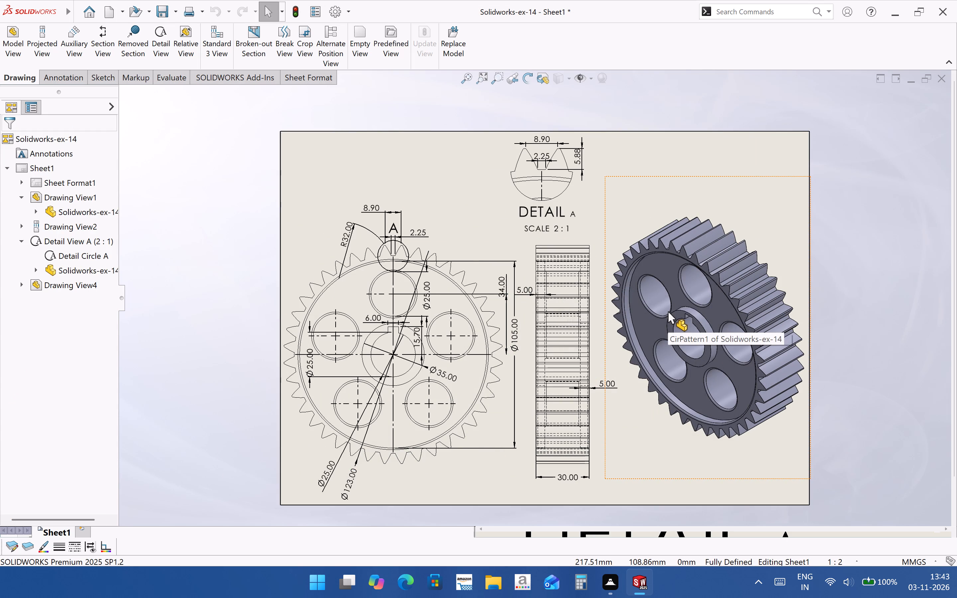
In File Explorer, open the Solidworks-ex-14 PDF from Documents > Solidworks, inspect the whole sheet, and return to the drawing in SOLIDWORKS.
{"action": "left_click", "coordinate": [497, 580]}
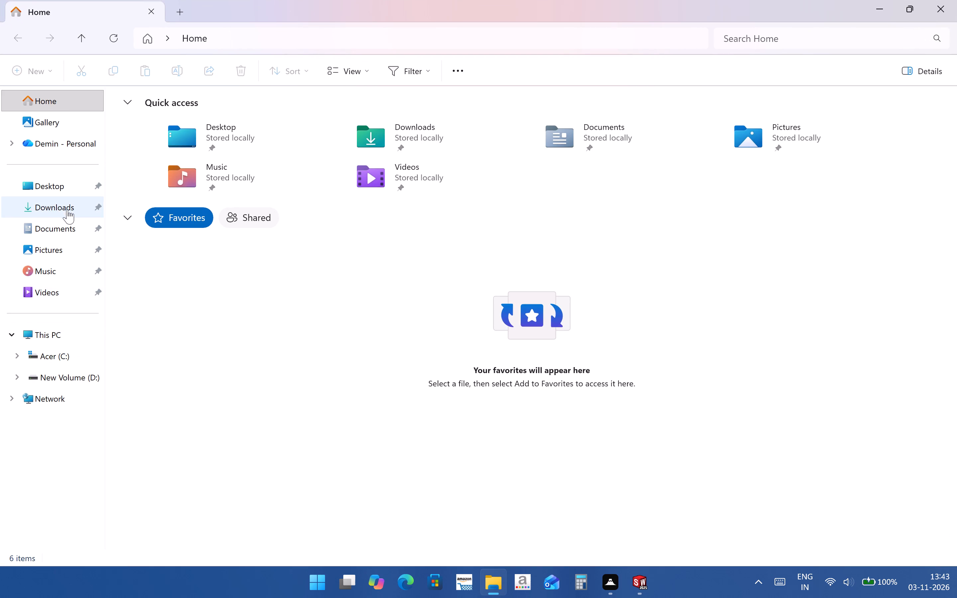
{"action": "left_click", "coordinate": [75, 228]}
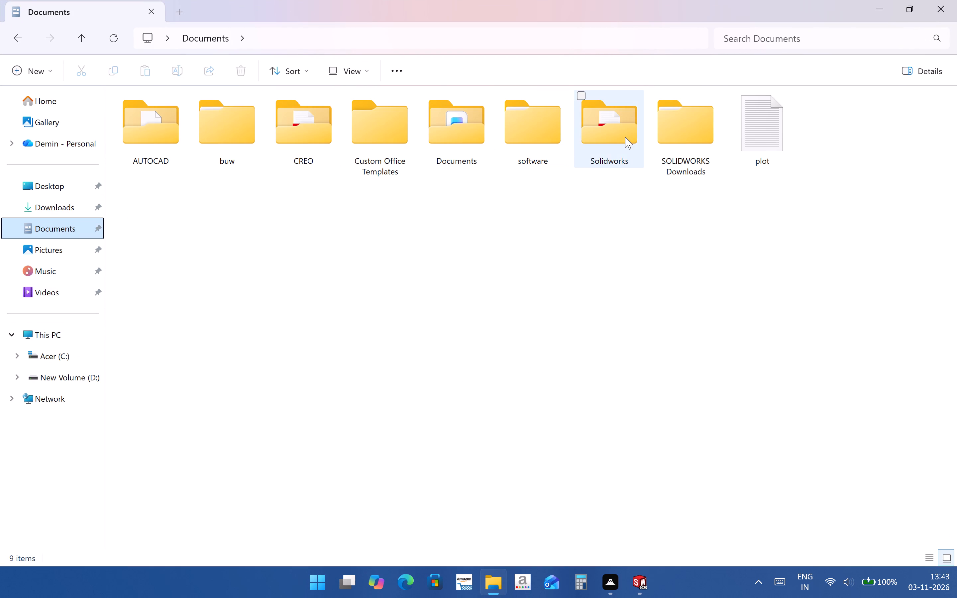
{"action": "double_click", "coordinate": [625, 137]}
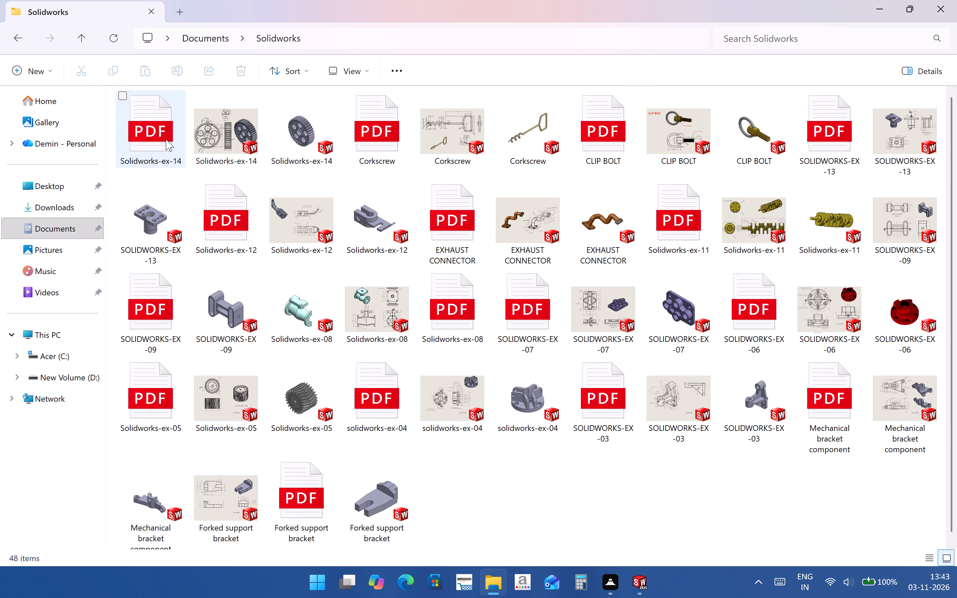
{"action": "double_click", "coordinate": [157, 144]}
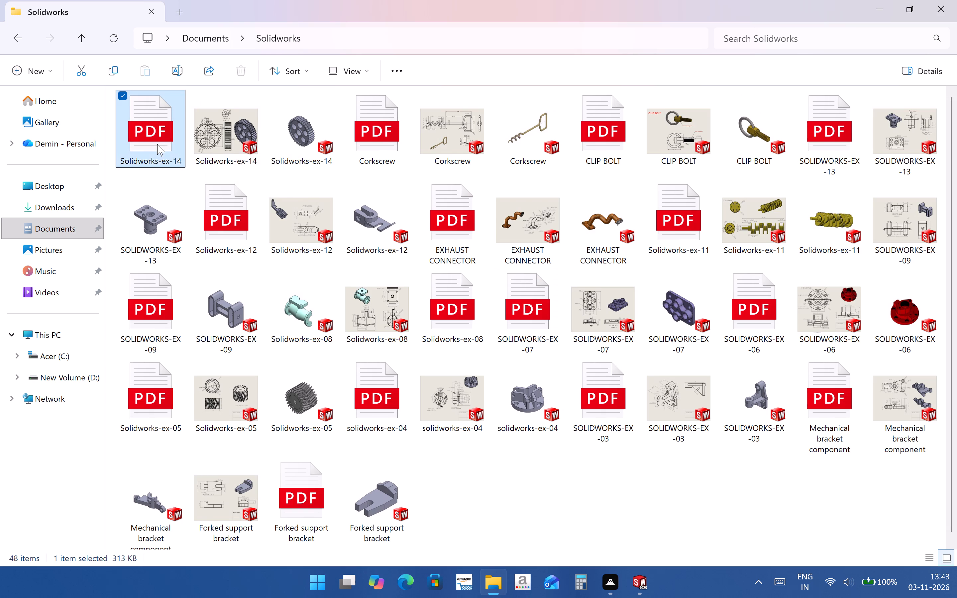
{"action": "scroll", "coordinate": [547, 325], "scroll_direction": "down", "scroll_amount": 5}
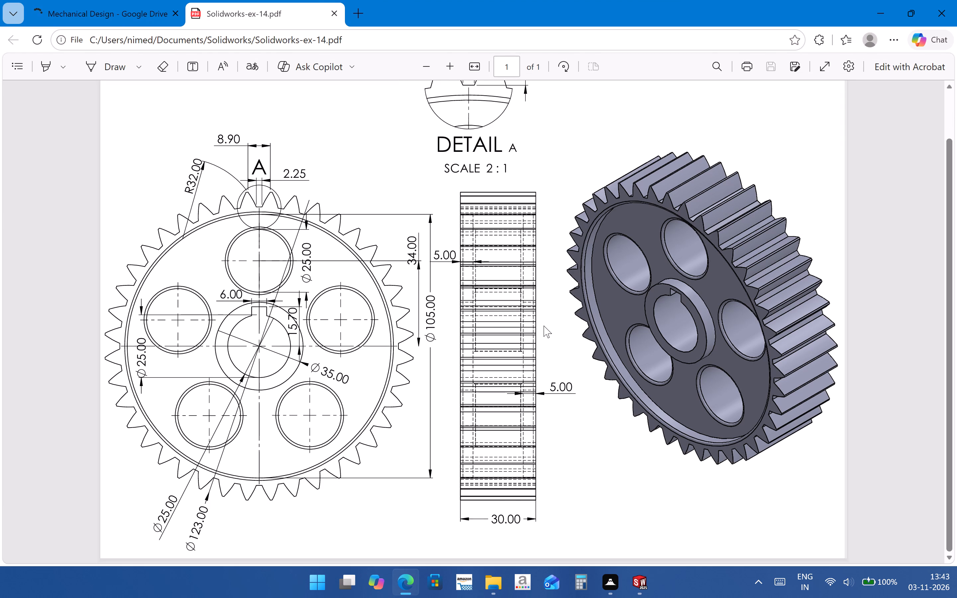
{"action": "scroll", "coordinate": [544, 326], "scroll_direction": "up", "scroll_amount": 4}
{"action": "left_click", "coordinate": [956, 0]}
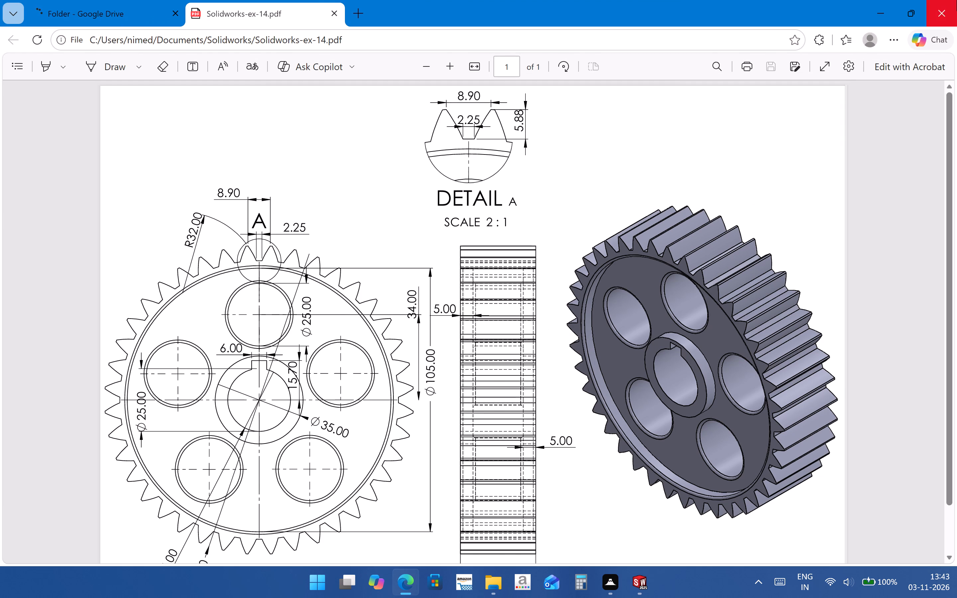
{"action": "left_click", "coordinate": [629, 550]}
{"action": "left_click", "coordinate": [625, 523]}
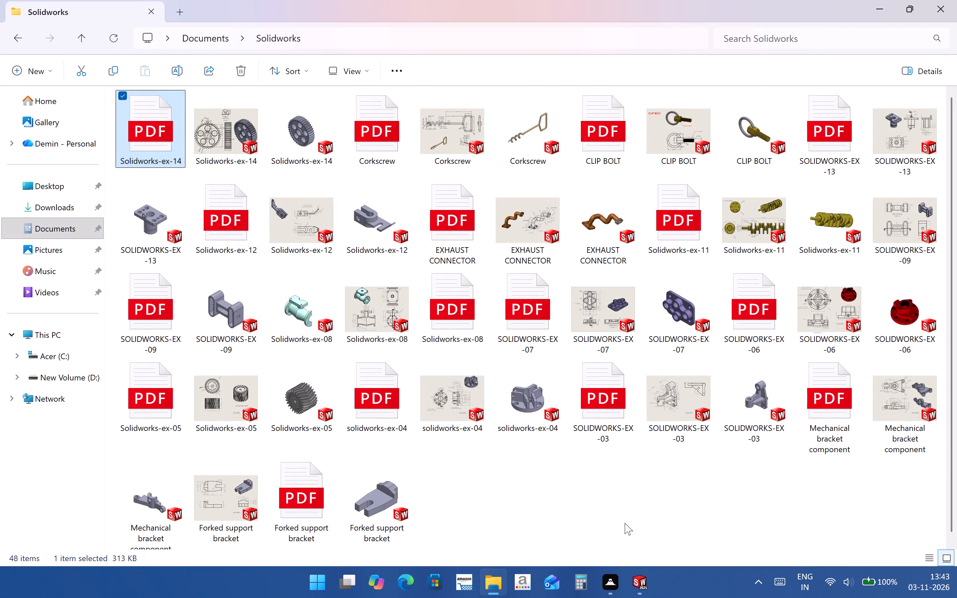
{"action": "left_click", "coordinate": [956, 0]}
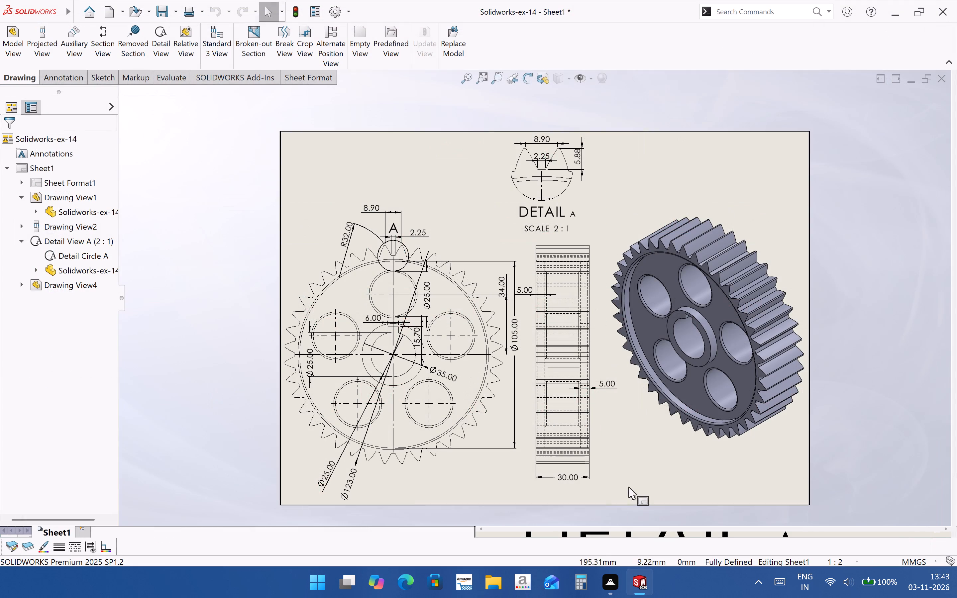
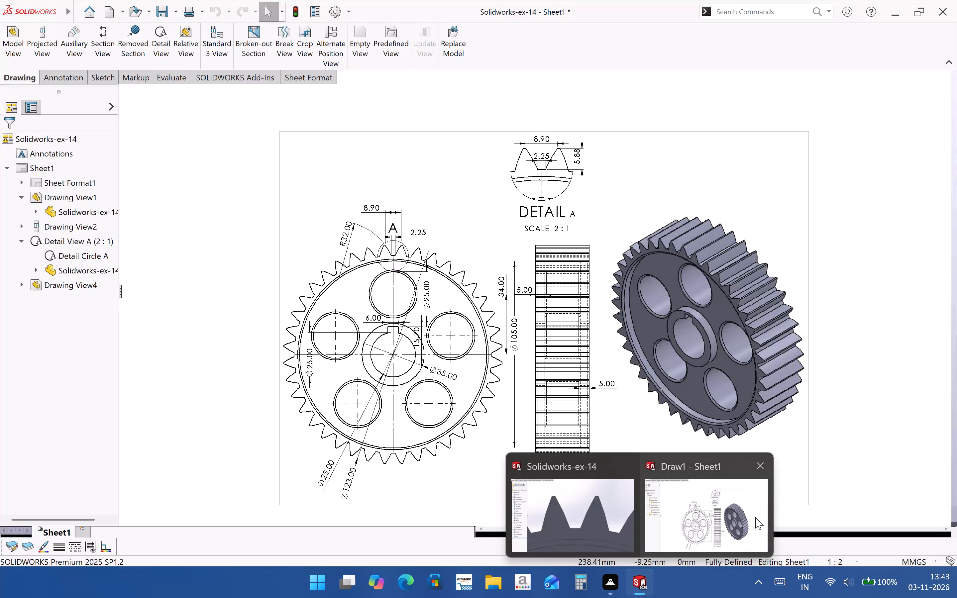
In File Explorer, delete the Solidworks-ex-14 PDF from Documents > Solidworks, and return to the gear drawing in SOLIDWORKS.
{"action": "left_click", "coordinate": [754, 516]}
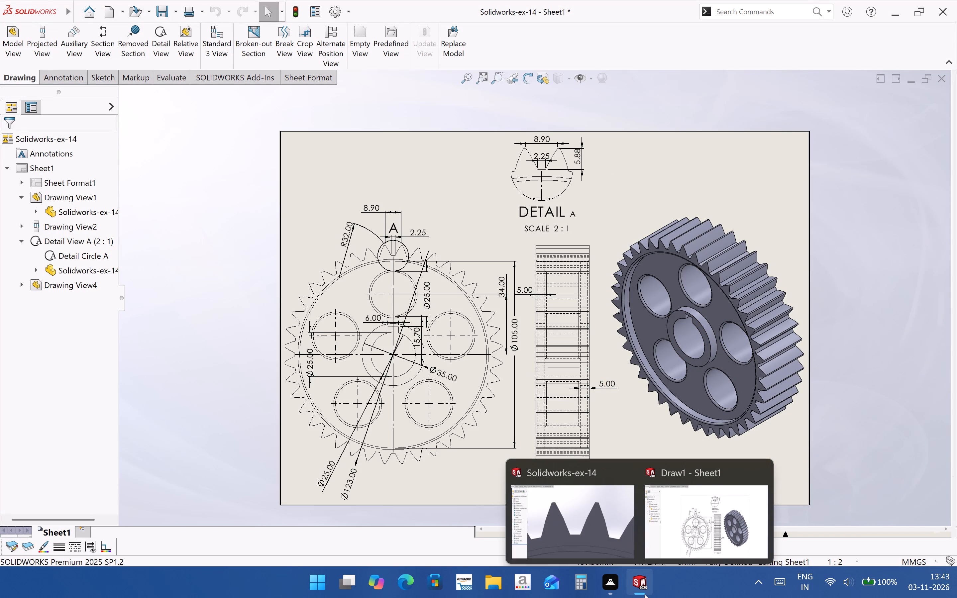
{"action": "left_click", "coordinate": [491, 590]}
{"action": "left_click", "coordinate": [84, 229]}
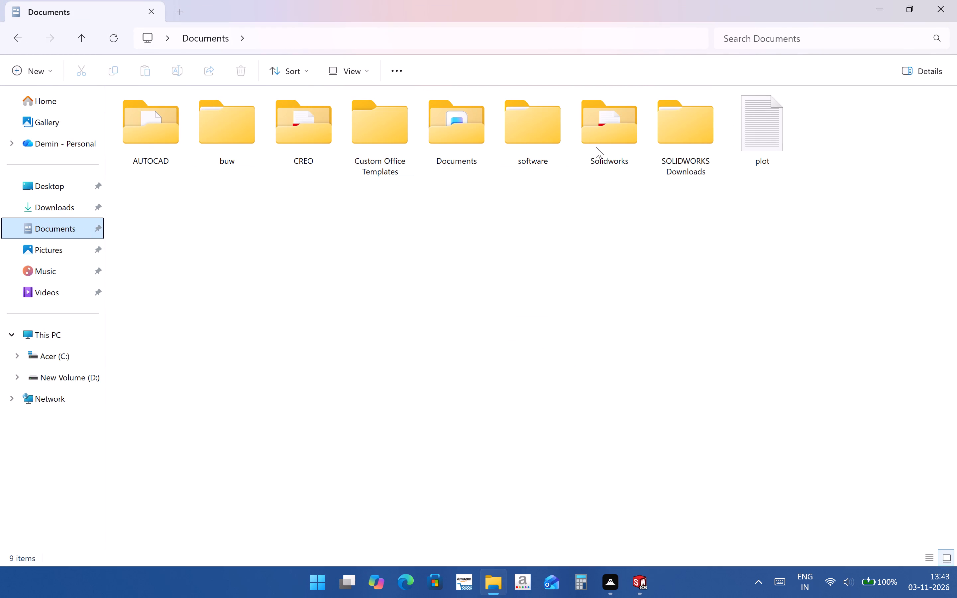
{"action": "left_click", "coordinate": [596, 147]}
{"action": "left_click", "coordinate": [598, 147]}
{"action": "double_click", "coordinate": [609, 128]}
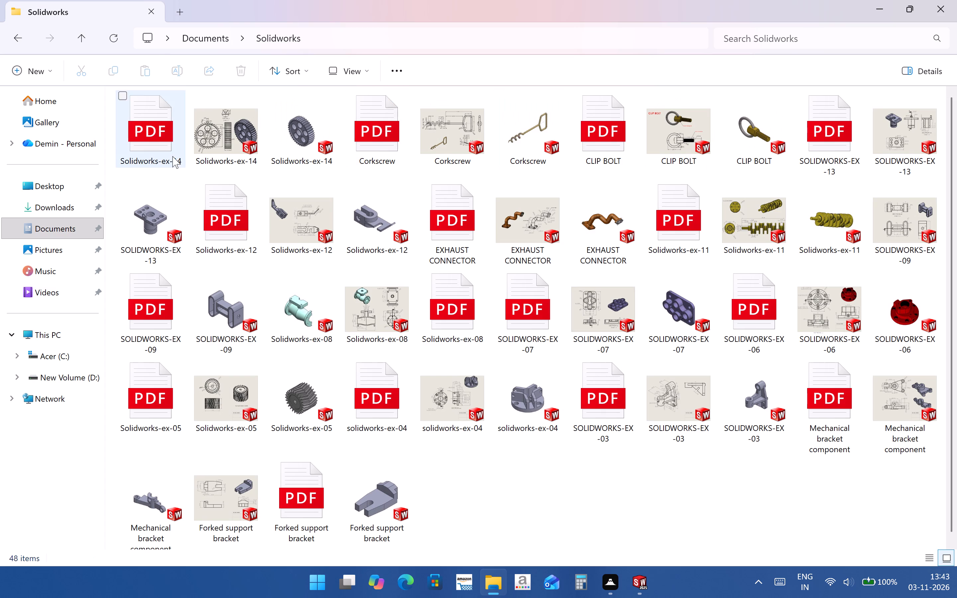
{"action": "left_click", "coordinate": [159, 146]}
{"action": "left_click", "coordinate": [238, 75]}
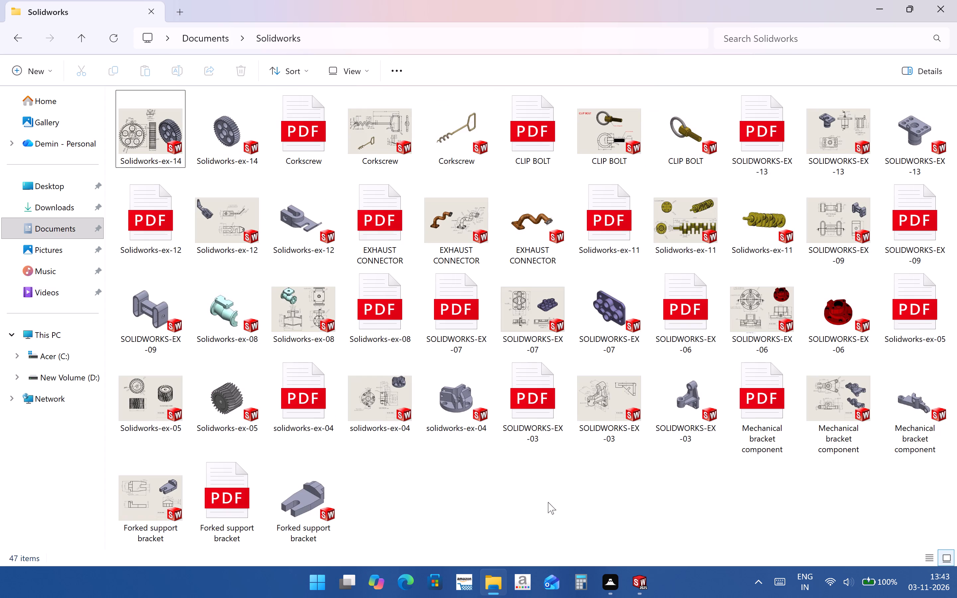
{"action": "left_click", "coordinate": [532, 508]}
{"action": "left_click", "coordinate": [953, 0]}
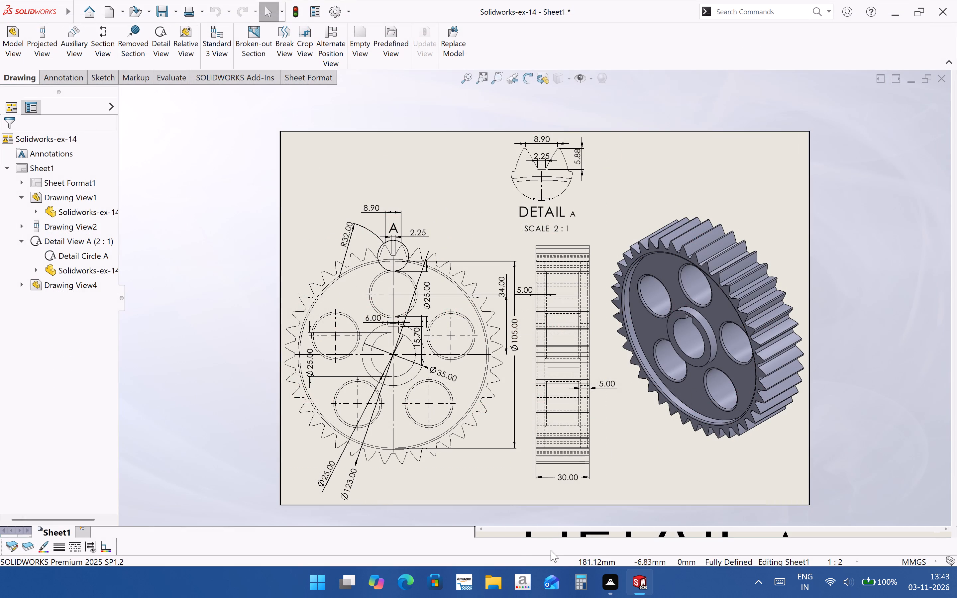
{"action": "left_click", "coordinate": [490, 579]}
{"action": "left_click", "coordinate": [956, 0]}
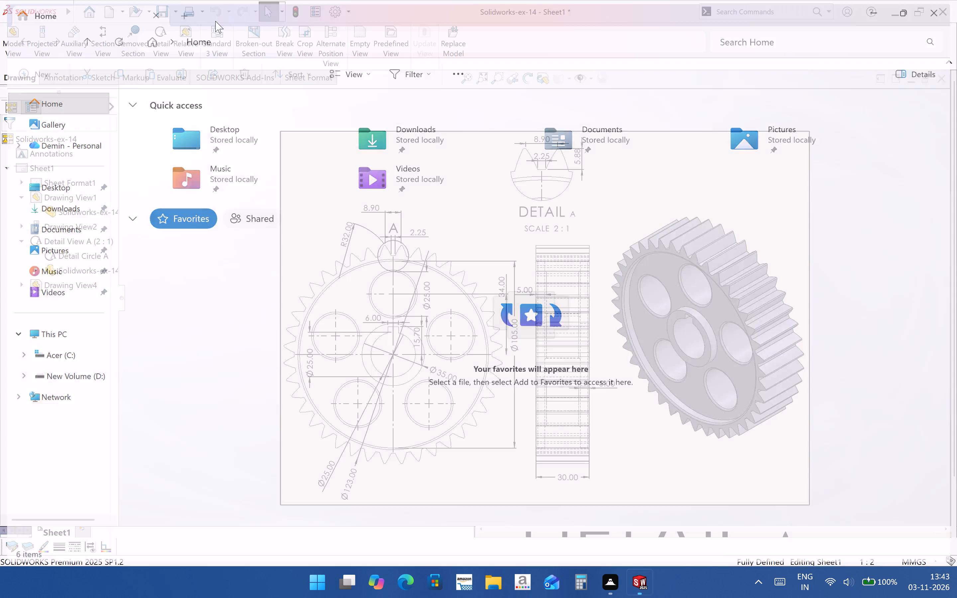
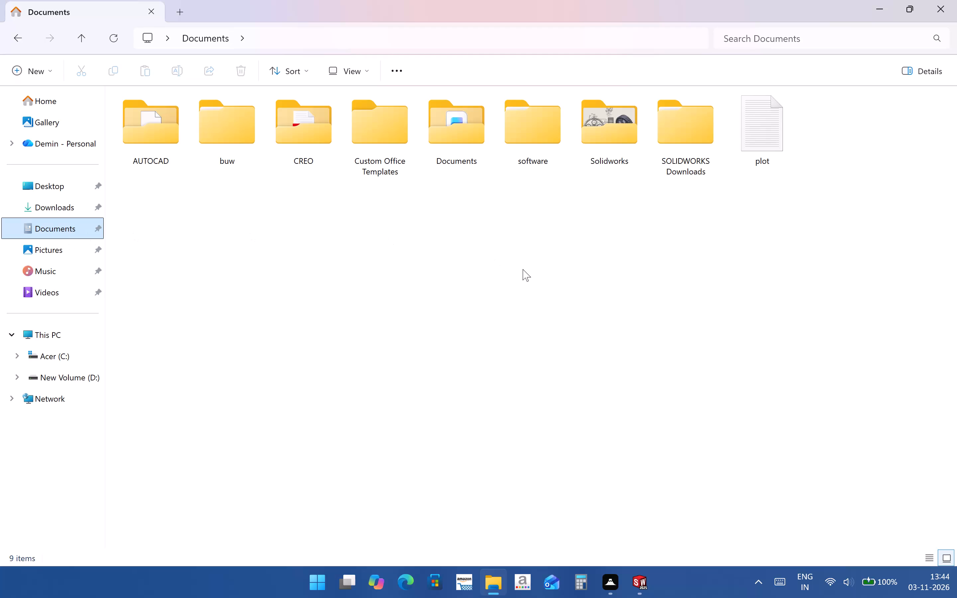
In File Explorer, open the Solidworks folder inside Documents.
{"action": "left_click", "coordinate": [523, 269]}
{"action": "double_click", "coordinate": [626, 151]}
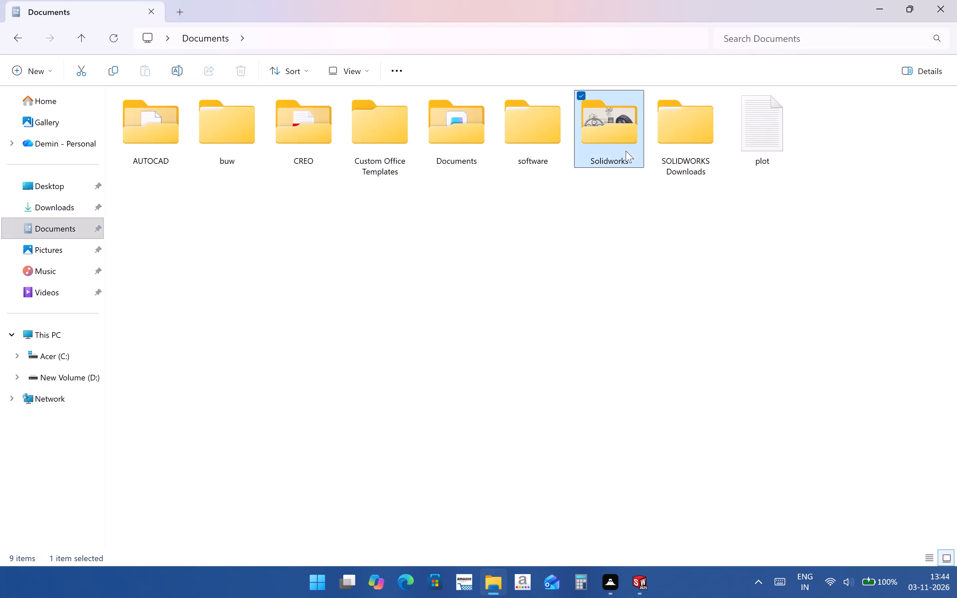
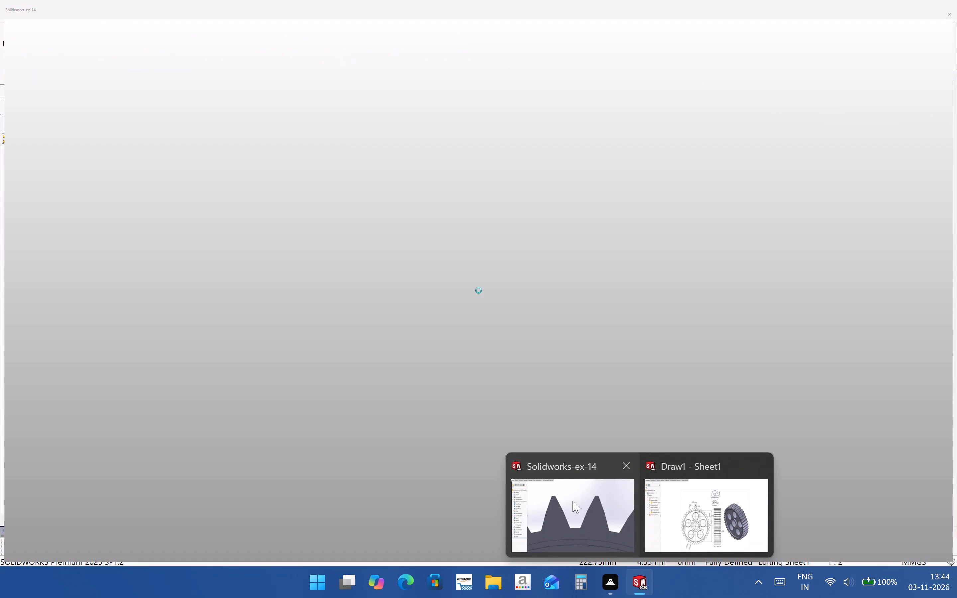
Switch to the Solidworks-ex-14 gear part and turn on the Task Pane.
{"action": "left_click", "coordinate": [573, 501]}
{"action": "scroll", "coordinate": [556, 272], "scroll_direction": "up", "scroll_amount": 3}
{"action": "middle_click_drag", "start_coordinate": [561, 412], "coordinate": [535, 422]}
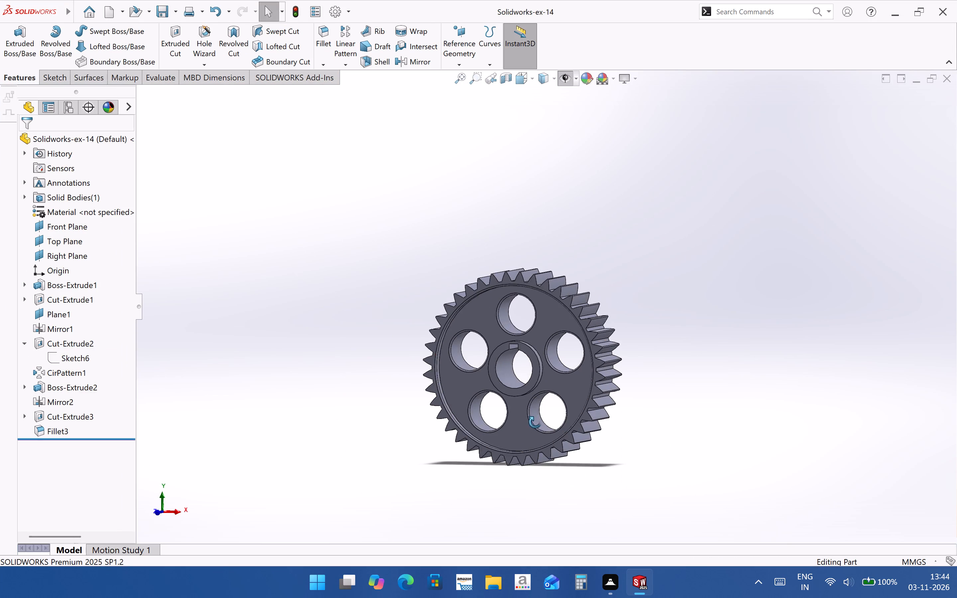
{"action": "middle_click_drag", "start_coordinate": [535, 422], "coordinate": [532, 424]}
{"action": "scroll", "coordinate": [535, 316], "scroll_direction": "down", "scroll_amount": 4}
{"action": "middle_click_drag", "start_coordinate": [540, 371], "coordinate": [533, 368]}
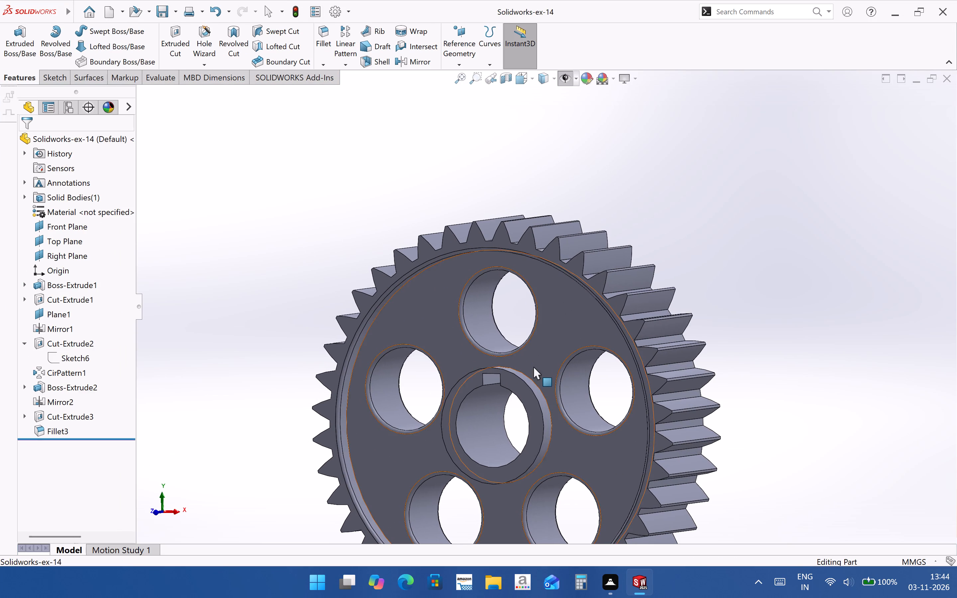
{"action": "right_click", "coordinate": [700, 48]}
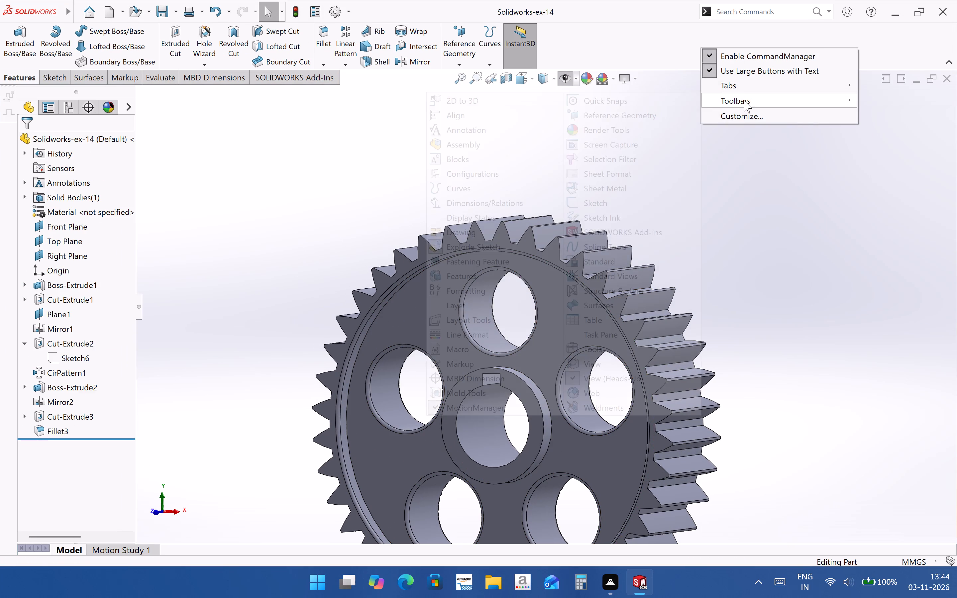
{"action": "left_click", "coordinate": [609, 337]}
{"action": "left_click", "coordinate": [861, 200]}
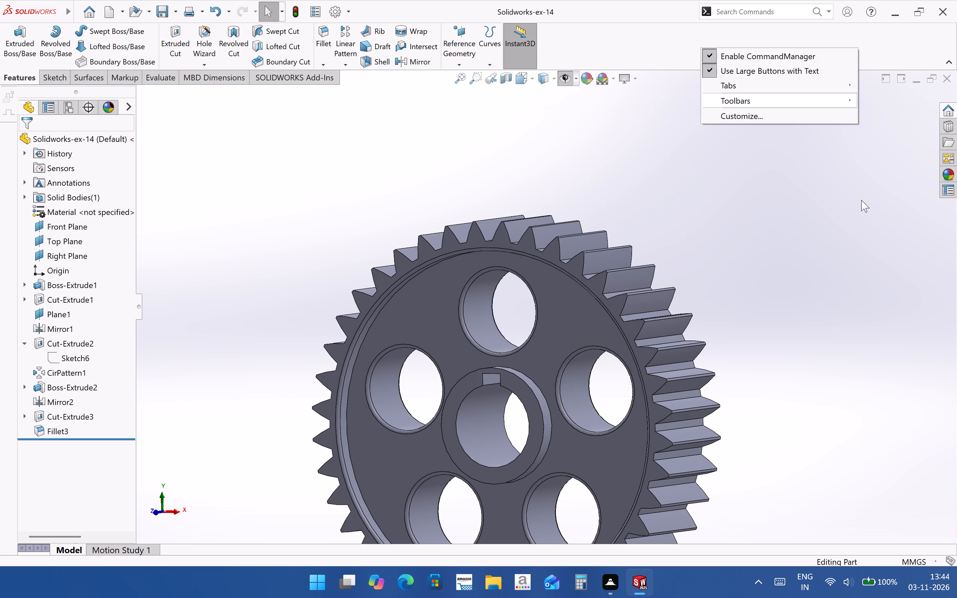
Apply the burnished brass metal appearance to the gear's front recessed web face, the one cut by Cut-Extrude1.
{"action": "left_click", "coordinate": [942, 174]}
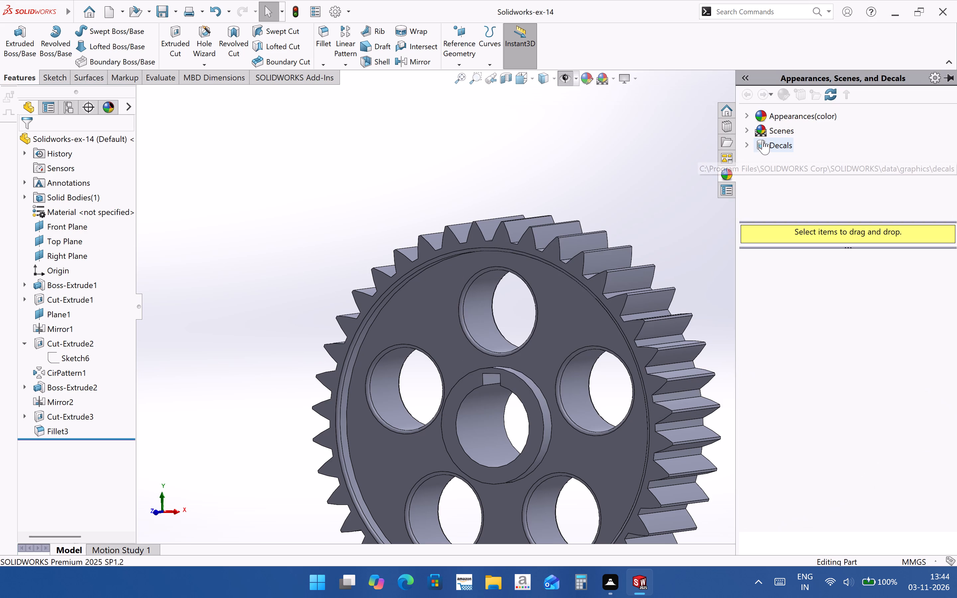
{"action": "left_click", "coordinate": [752, 134]}
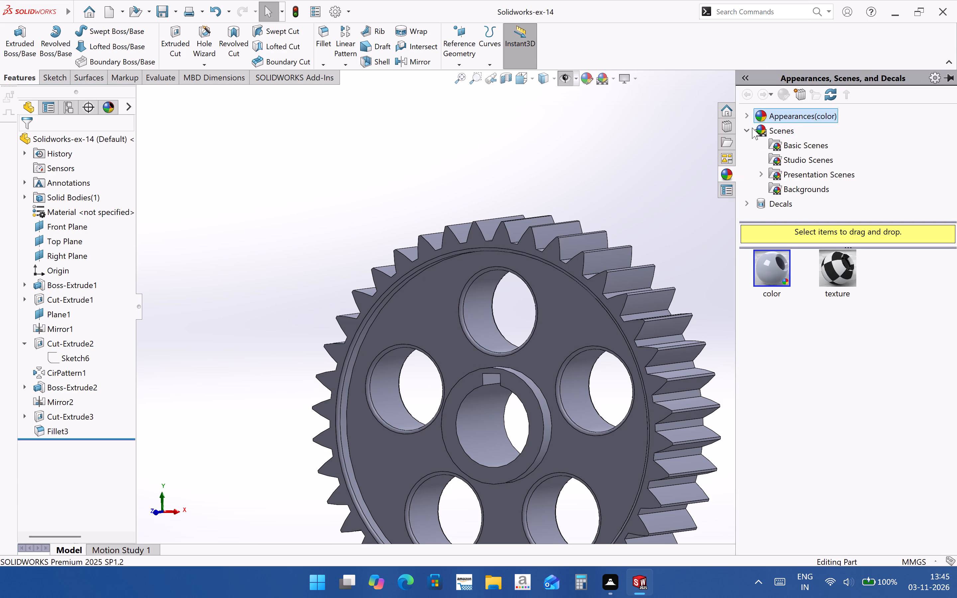
{"action": "left_click", "coordinate": [750, 117]}
{"action": "left_click", "coordinate": [782, 145]}
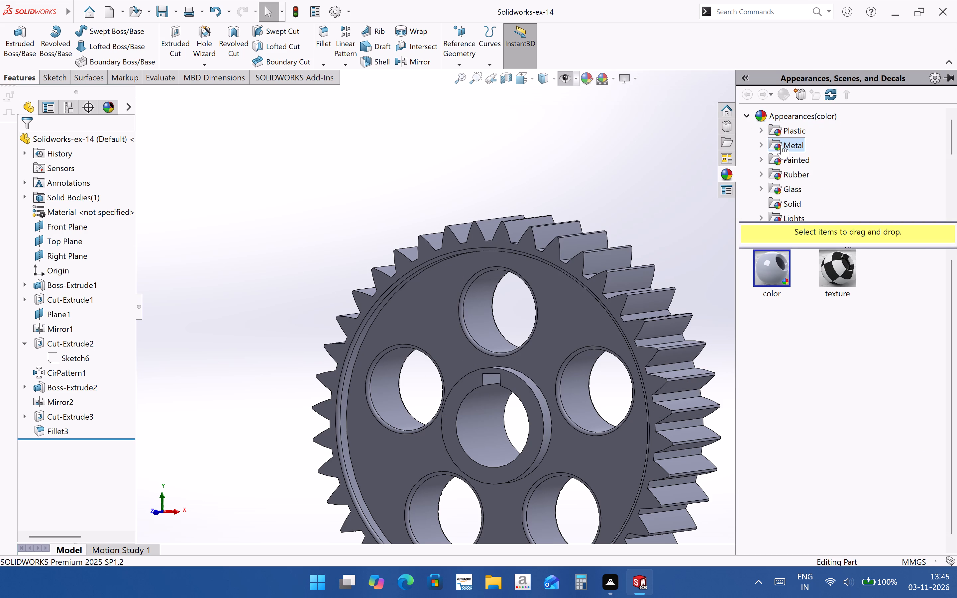
{"action": "scroll", "coordinate": [786, 156], "scroll_direction": "down", "scroll_amount": 2}
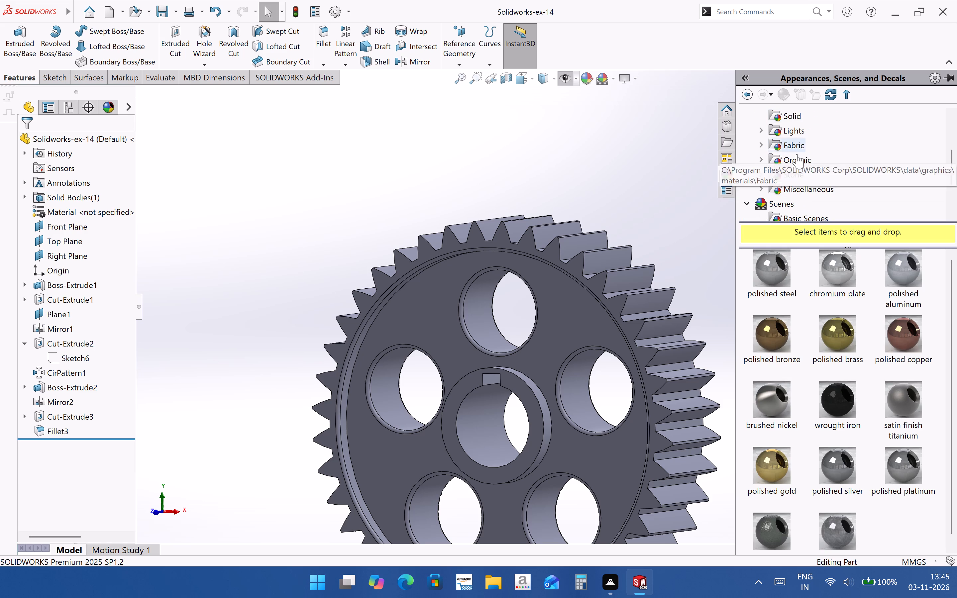
{"action": "scroll", "coordinate": [802, 188], "scroll_direction": "up", "scroll_amount": 2}
{"action": "left_click", "coordinate": [765, 145]}
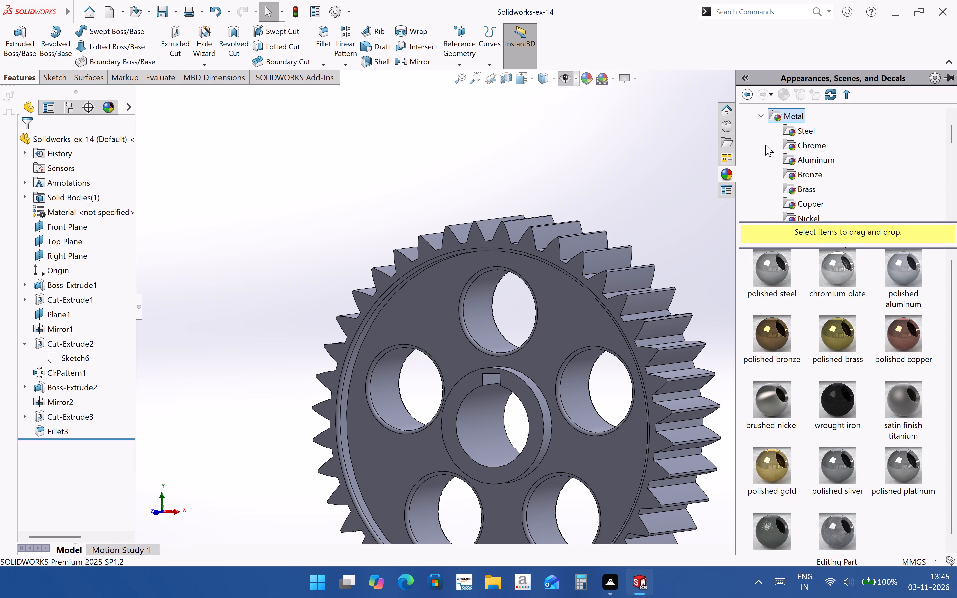
{"action": "scroll", "coordinate": [799, 163], "scroll_direction": "down", "scroll_amount": 1}
{"action": "left_click", "coordinate": [797, 146]}
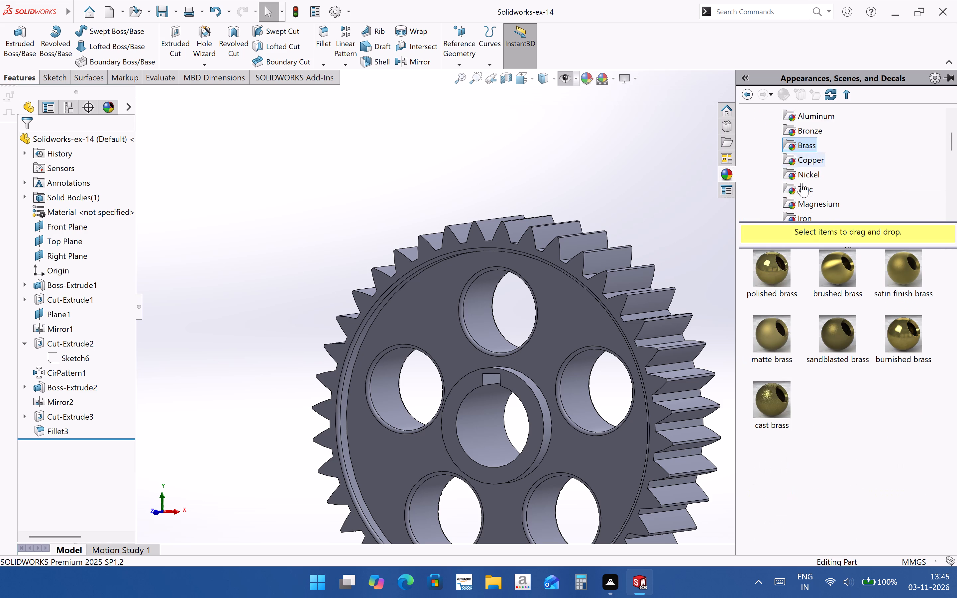
{"action": "scroll", "coordinate": [831, 352], "scroll_direction": "up", "scroll_amount": 2}
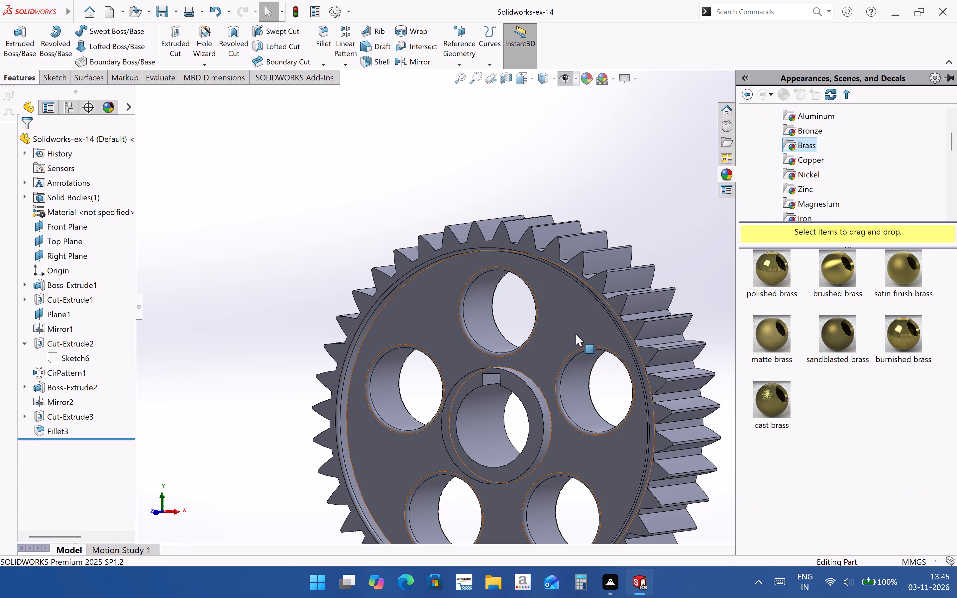
{"action": "left_click", "coordinate": [576, 334]}
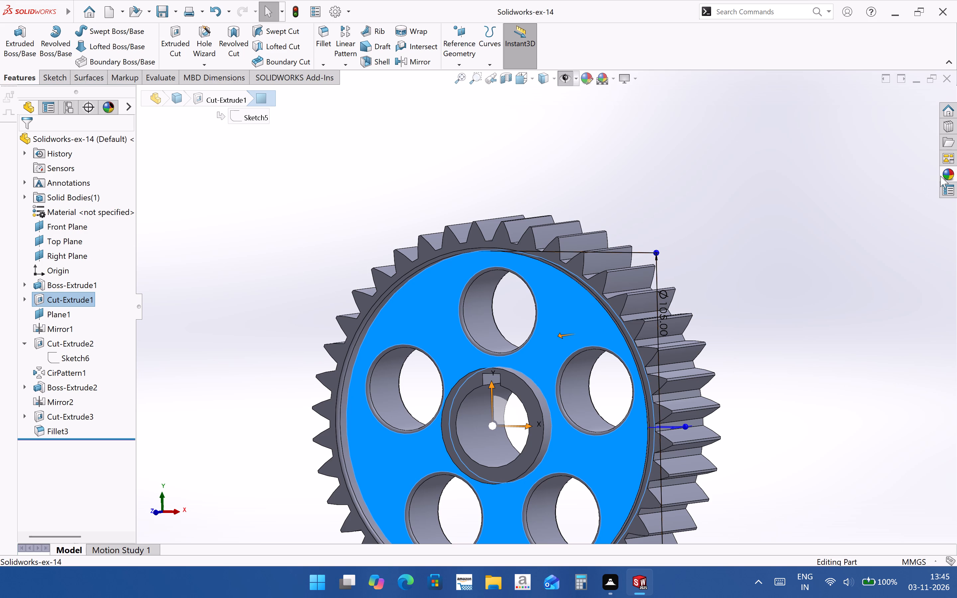
{"action": "left_click", "coordinate": [940, 176]}
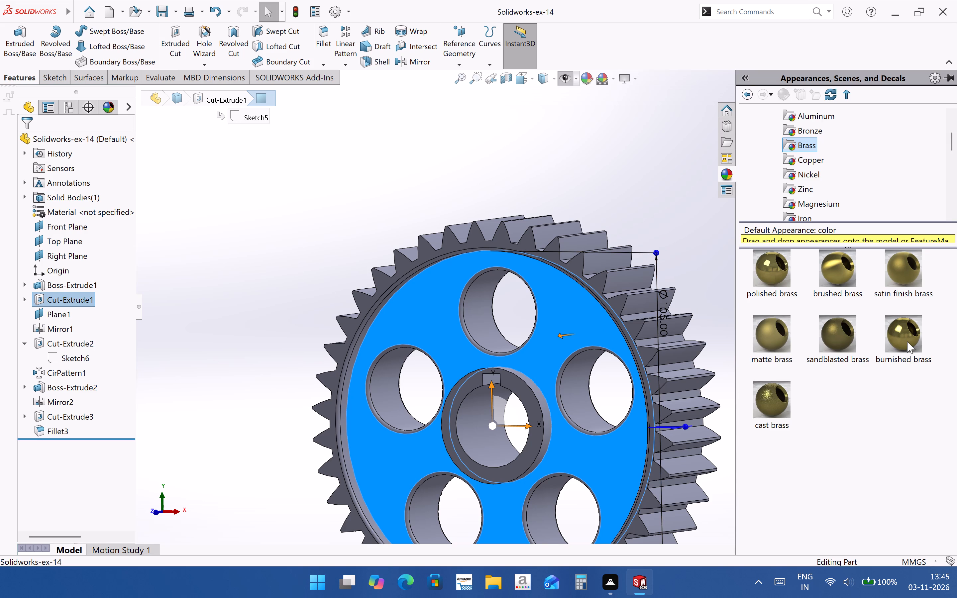
{"action": "double_click", "coordinate": [907, 342]}
Copy the brass appearance from the gear's front recessed web face.
{"action": "scroll", "coordinate": [596, 290], "scroll_direction": "up", "scroll_amount": 5}
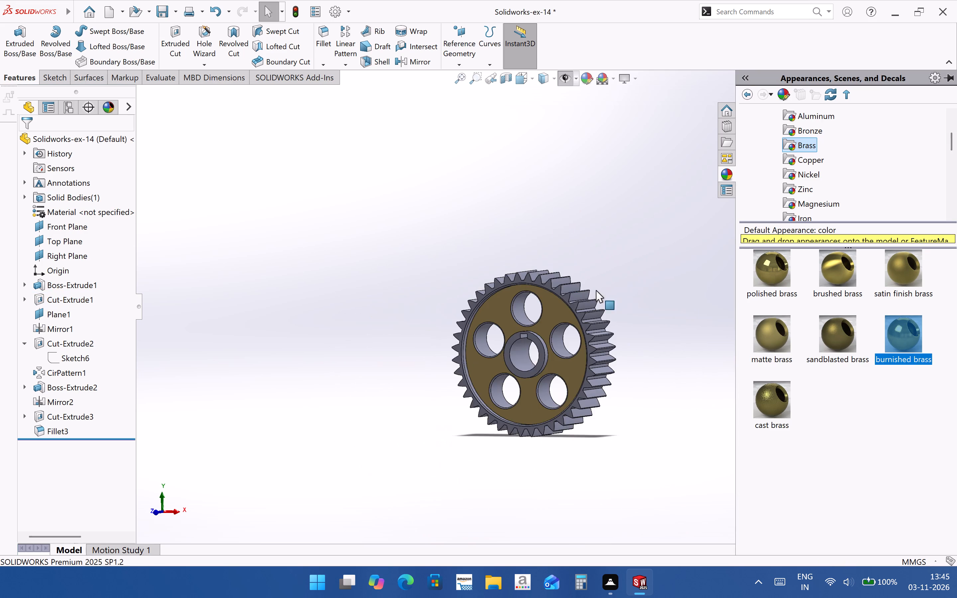
{"action": "middle_click_drag", "start_coordinate": [595, 301], "coordinate": [425, 291]}
{"action": "scroll", "coordinate": [583, 296], "scroll_direction": "down", "scroll_amount": 3}
{"action": "left_click", "coordinate": [567, 342]}
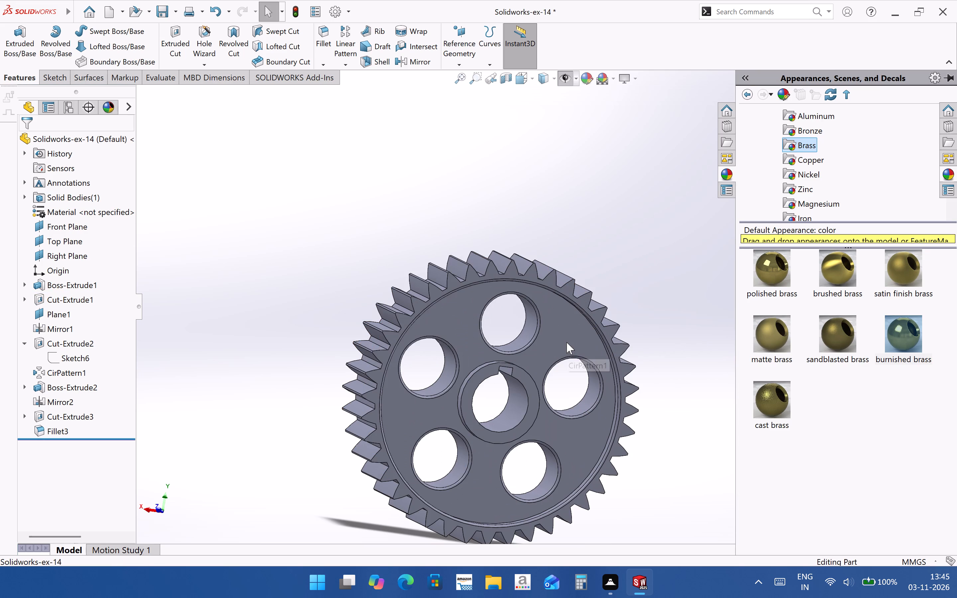
{"action": "scroll", "coordinate": [631, 379], "scroll_direction": "up", "scroll_amount": 2}
{"action": "middle_click_drag", "start_coordinate": [538, 359], "coordinate": [697, 378]}
{"action": "left_click", "coordinate": [689, 446]}
{"action": "scroll", "coordinate": [507, 294], "scroll_direction": "down", "scroll_amount": 2}
{"action": "left_click", "coordinate": [535, 339]}
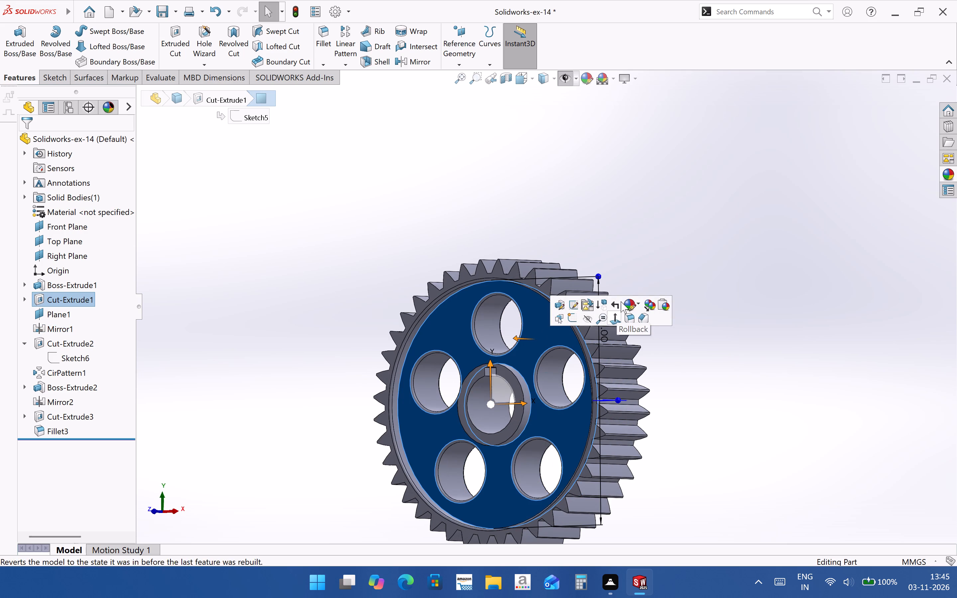
{"action": "left_click", "coordinate": [650, 308]}
{"action": "left_click", "coordinate": [713, 431]}
Paste the copied brass appearance onto the opposite recessed web face, which belongs to Mirror1.
{"action": "middle_click_drag", "start_coordinate": [632, 345], "coordinate": [510, 326]}
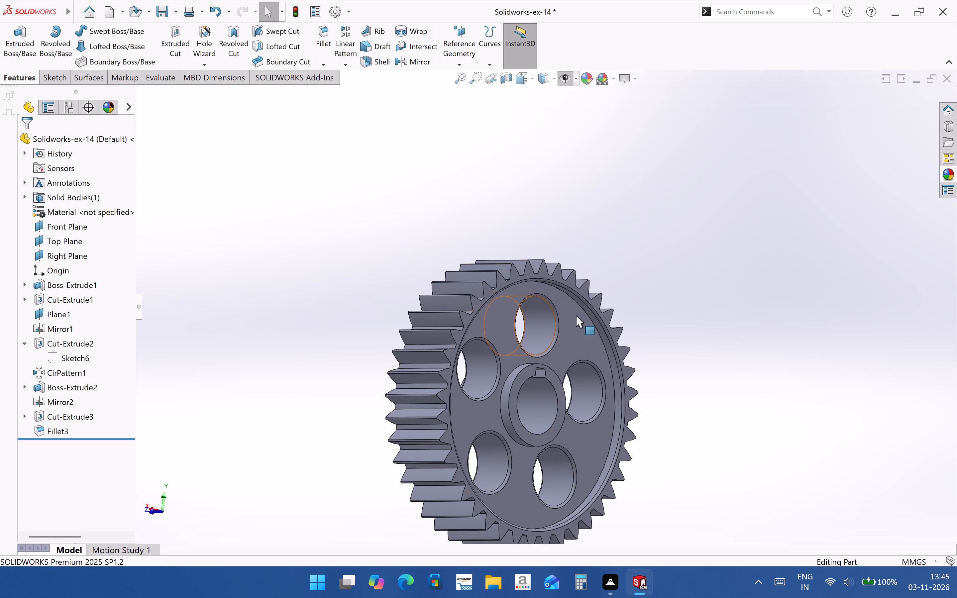
{"action": "left_click", "coordinate": [576, 315]}
{"action": "right_click", "coordinate": [573, 347]}
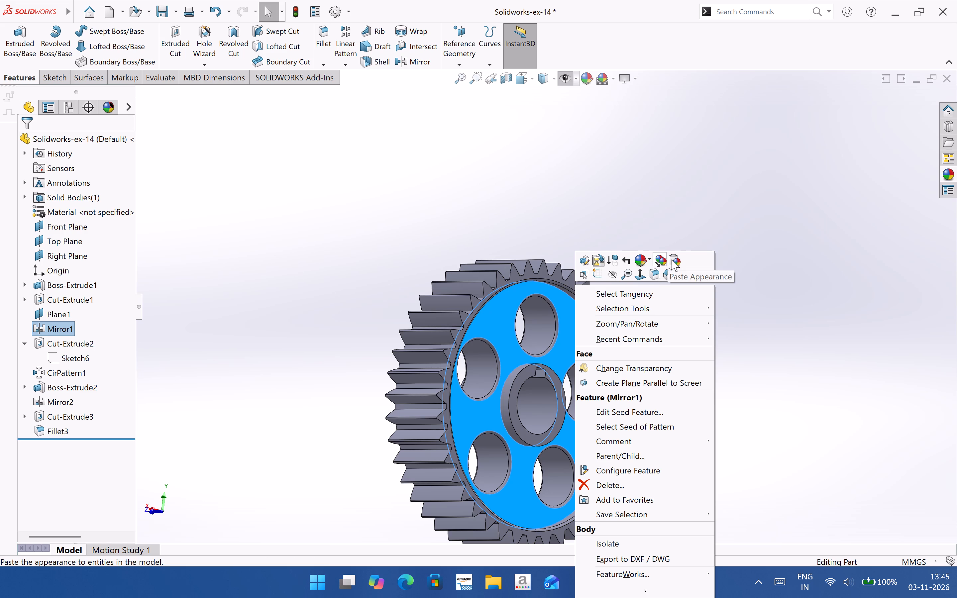
{"action": "left_click", "coordinate": [672, 259]}
{"action": "left_click", "coordinate": [772, 357]}
{"action": "middle_click_drag", "start_coordinate": [621, 292], "coordinate": [728, 316]}
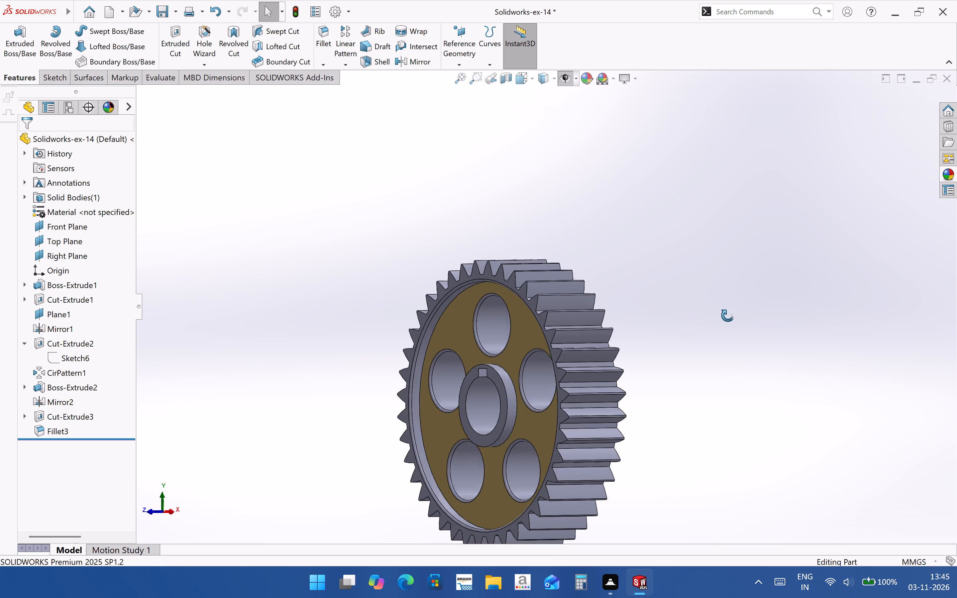
{"action": "middle_click_drag", "start_coordinate": [728, 316], "coordinate": [599, 307]}
{"action": "left_click", "coordinate": [568, 330]}
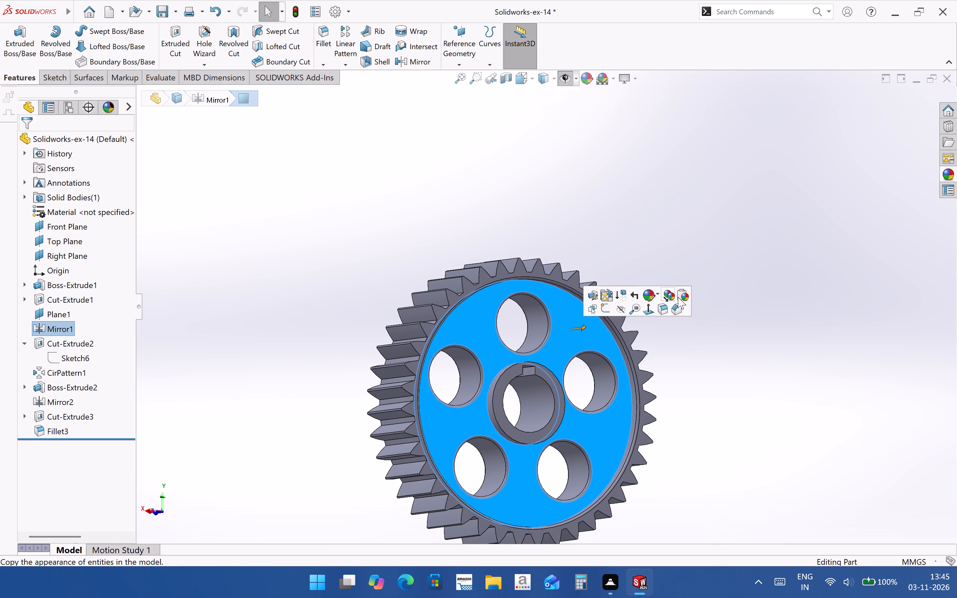
{"action": "left_click", "coordinate": [681, 298]}
{"action": "left_click", "coordinate": [727, 372]}
{"action": "left_click", "coordinate": [600, 335]}
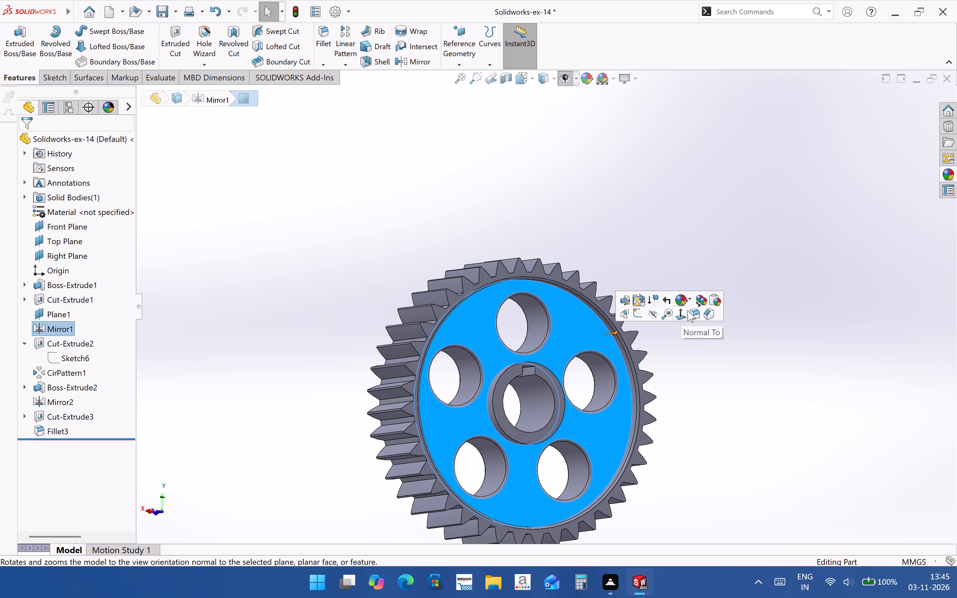
{"action": "left_click", "coordinate": [711, 301]}
{"action": "scroll", "coordinate": [617, 277], "scroll_direction": "up", "scroll_amount": 2}
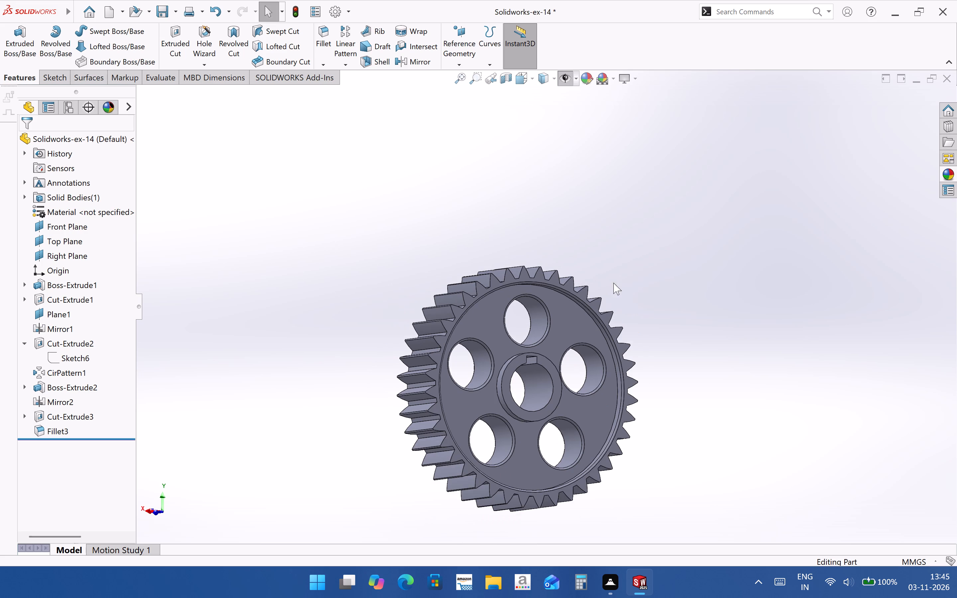
{"action": "left_click", "coordinate": [565, 315]}
{"action": "left_click", "coordinate": [681, 276]}
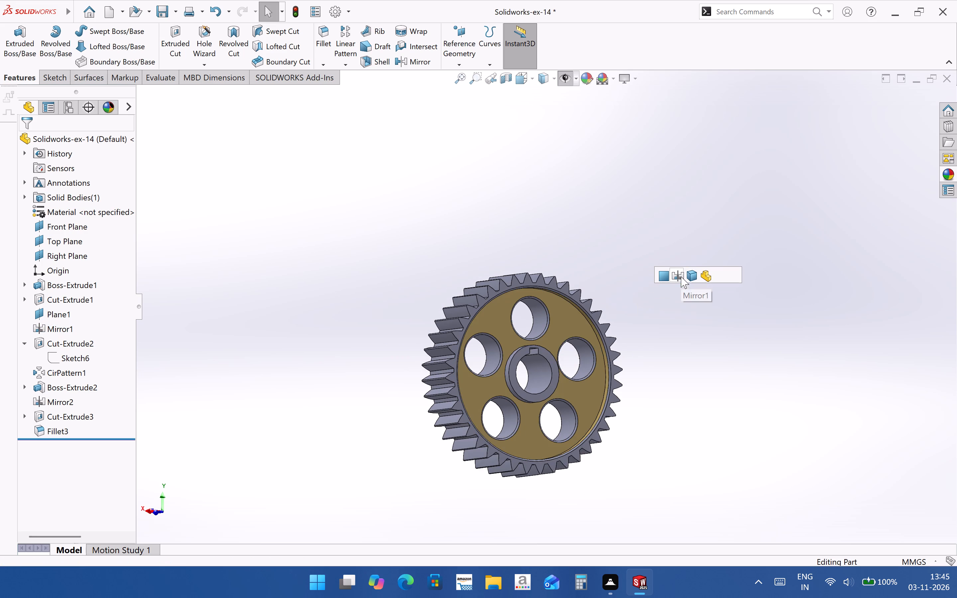
{"action": "left_click", "coordinate": [576, 319]}
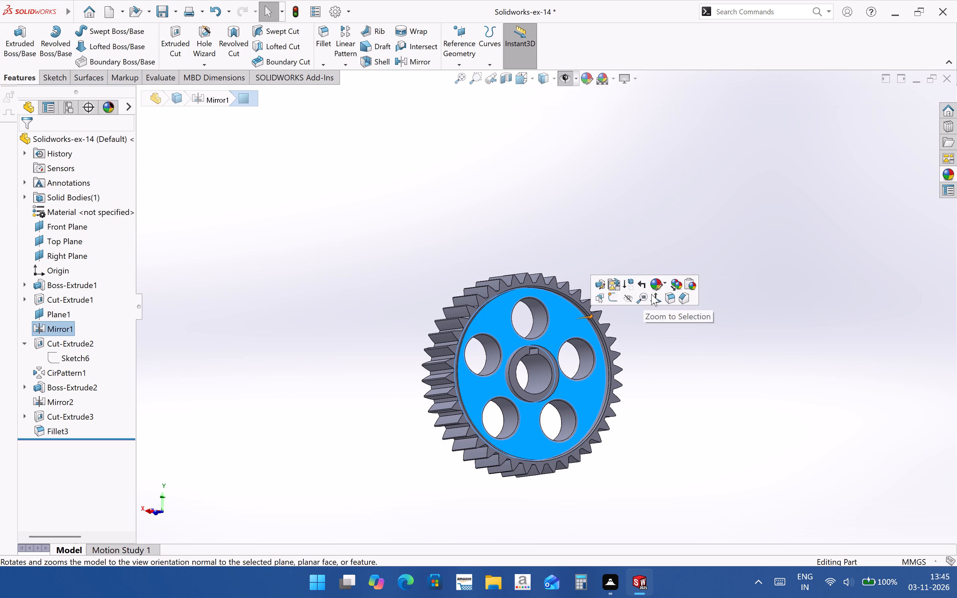
{"action": "left_click", "coordinate": [689, 285]}
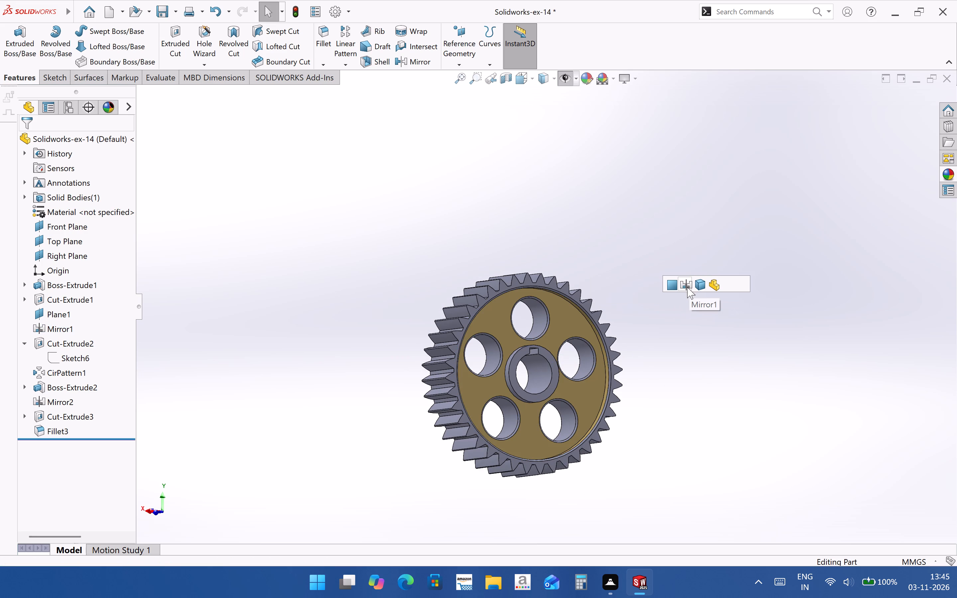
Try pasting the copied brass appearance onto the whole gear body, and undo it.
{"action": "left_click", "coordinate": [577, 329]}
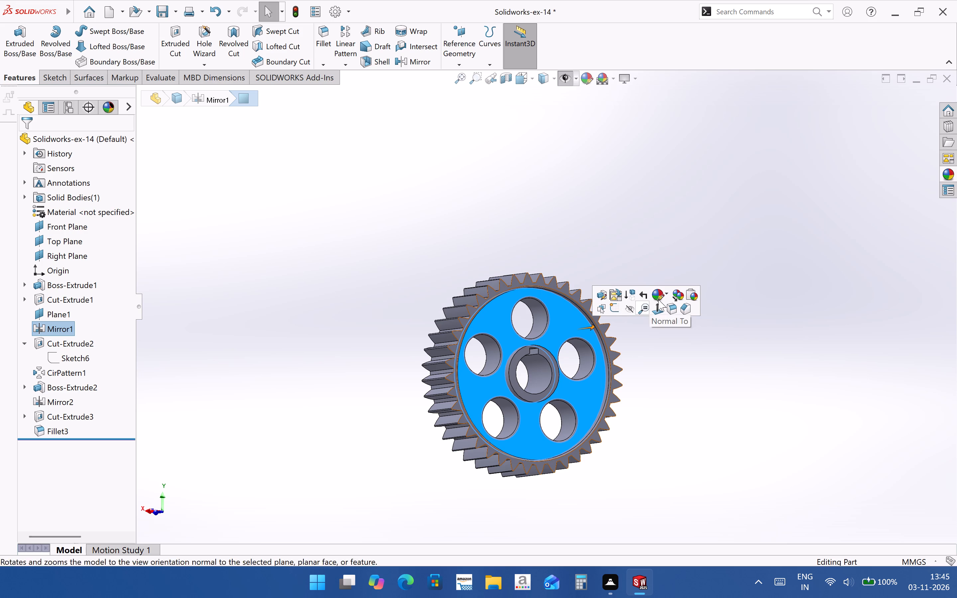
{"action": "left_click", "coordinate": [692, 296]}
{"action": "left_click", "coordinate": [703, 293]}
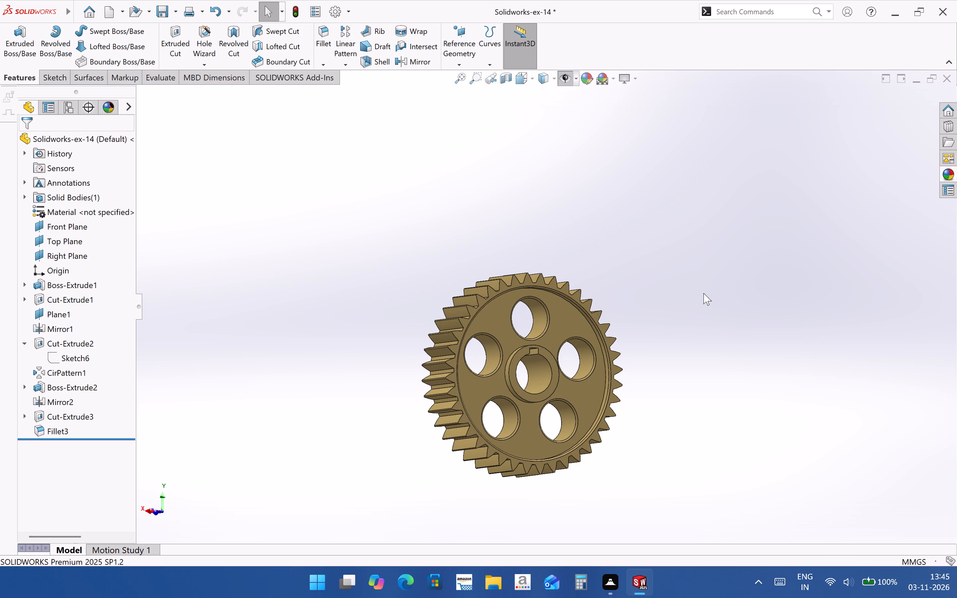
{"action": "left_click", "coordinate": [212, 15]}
Examine both sides of the gear to check the appearance of the two recessed web faces.
{"action": "middle_click_drag", "start_coordinate": [622, 406], "coordinate": [753, 436]}
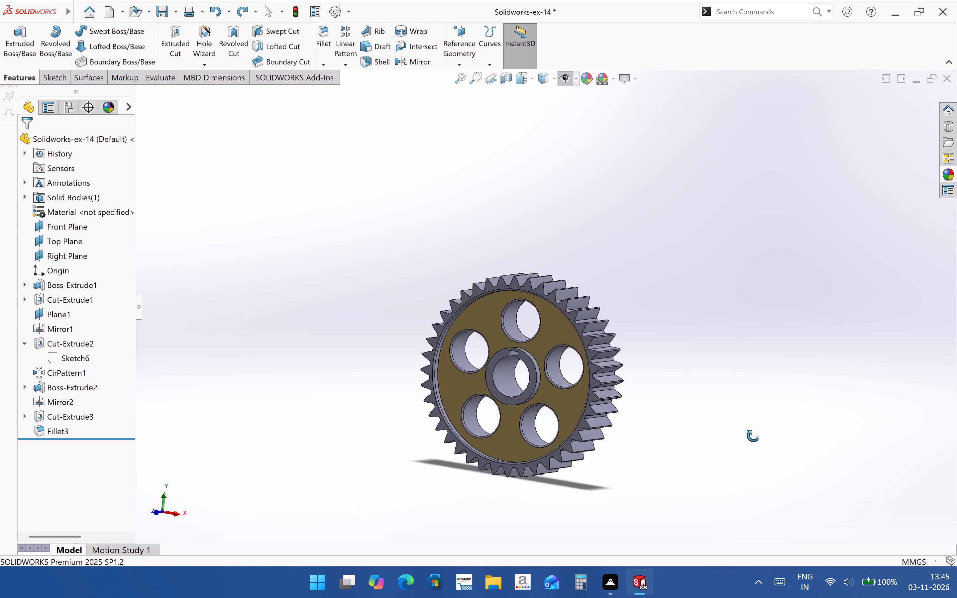
{"action": "middle_click_drag", "start_coordinate": [753, 436], "coordinate": [687, 427]}
{"action": "left_click", "coordinate": [635, 415]}
{"action": "middle_click_drag", "start_coordinate": [578, 426], "coordinate": [181, 403]}
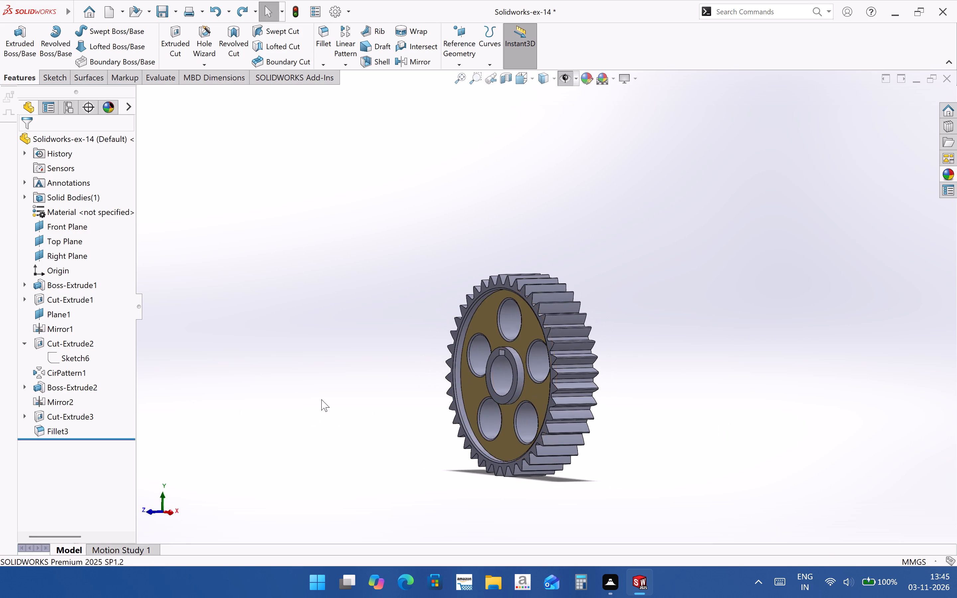
{"action": "middle_click_drag", "start_coordinate": [533, 396], "coordinate": [325, 398]}
{"action": "scroll", "coordinate": [522, 332], "scroll_direction": "down", "scroll_amount": 4}
{"action": "middle_click_drag", "start_coordinate": [527, 330], "coordinate": [638, 297]}
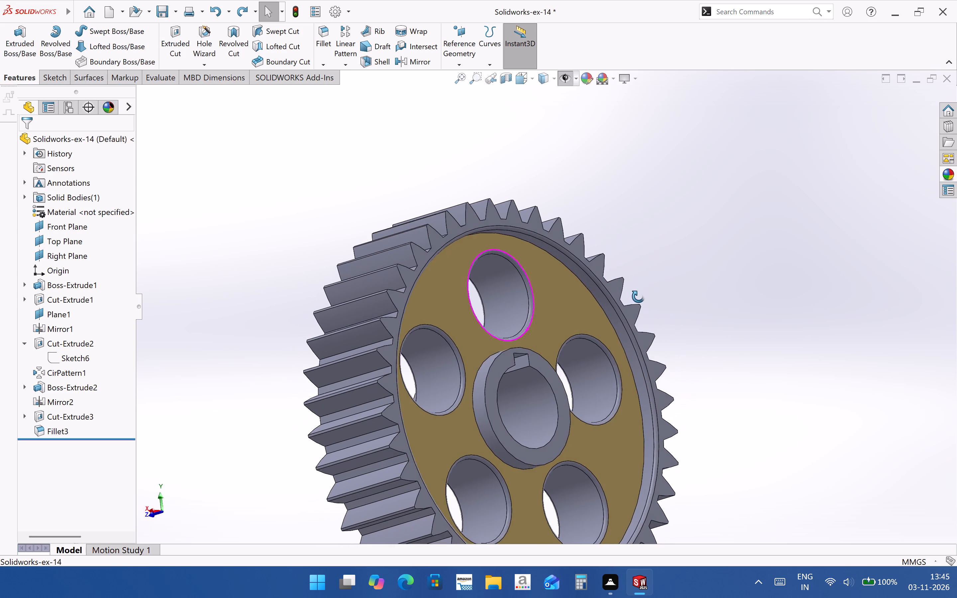
{"action": "middle_click_drag", "start_coordinate": [638, 297], "coordinate": [837, 290]}
{"action": "scroll", "coordinate": [593, 283], "scroll_direction": "up", "scroll_amount": 4}
{"action": "middle_click_drag", "start_coordinate": [608, 366], "coordinate": [571, 351]}
{"action": "scroll", "coordinate": [587, 357], "scroll_direction": "up", "scroll_amount": 1}
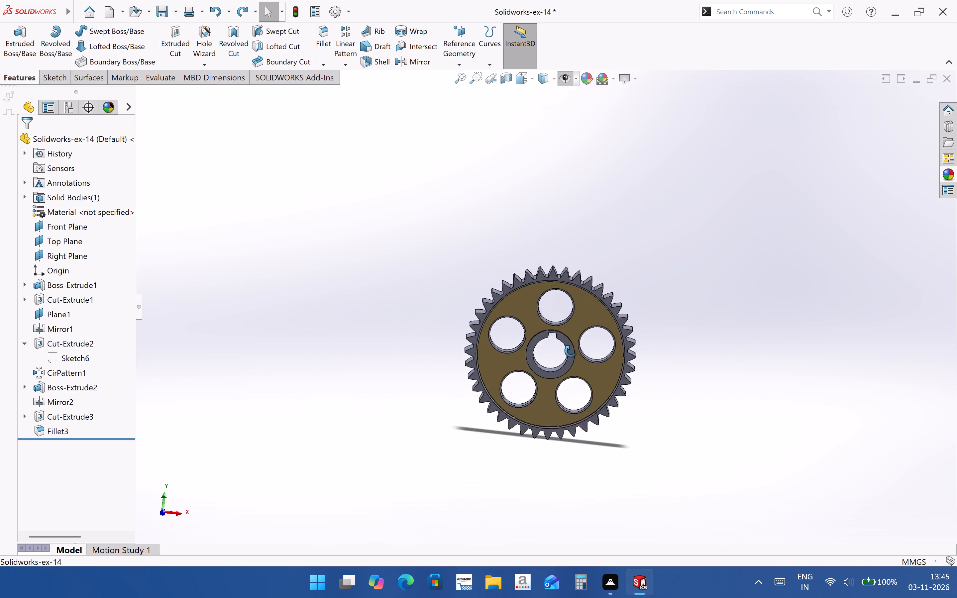
{"action": "middle_click_drag", "start_coordinate": [571, 351], "coordinate": [494, 349]}
Switch to the Solidworks-ex-14 drawing and turn off the Task Pane.
{"action": "key", "text": "ctrl+Tab"}
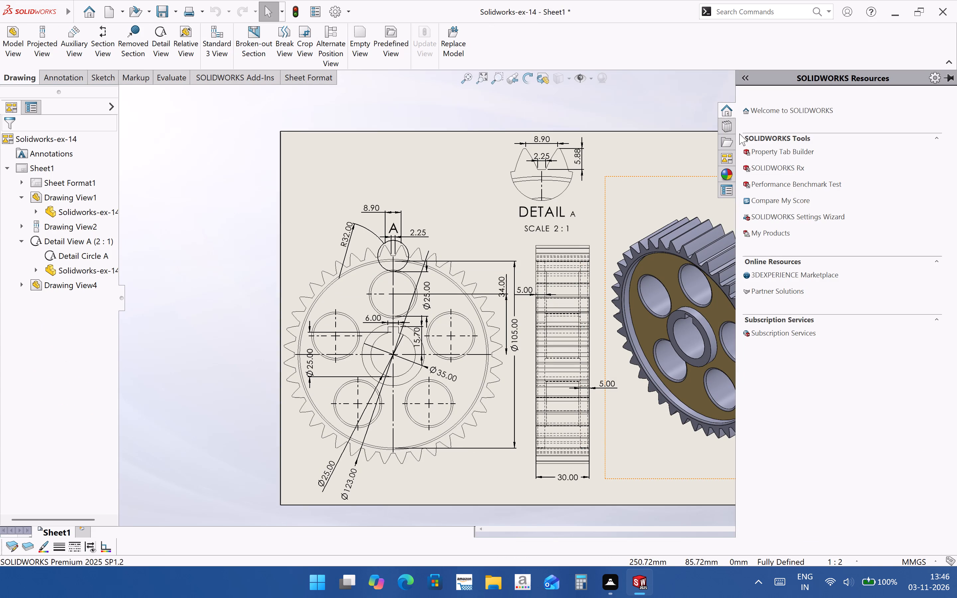
{"action": "right_click", "coordinate": [678, 88]}
{"action": "left_click", "coordinate": [638, 19]}
{"action": "right_click", "coordinate": [652, 66]}
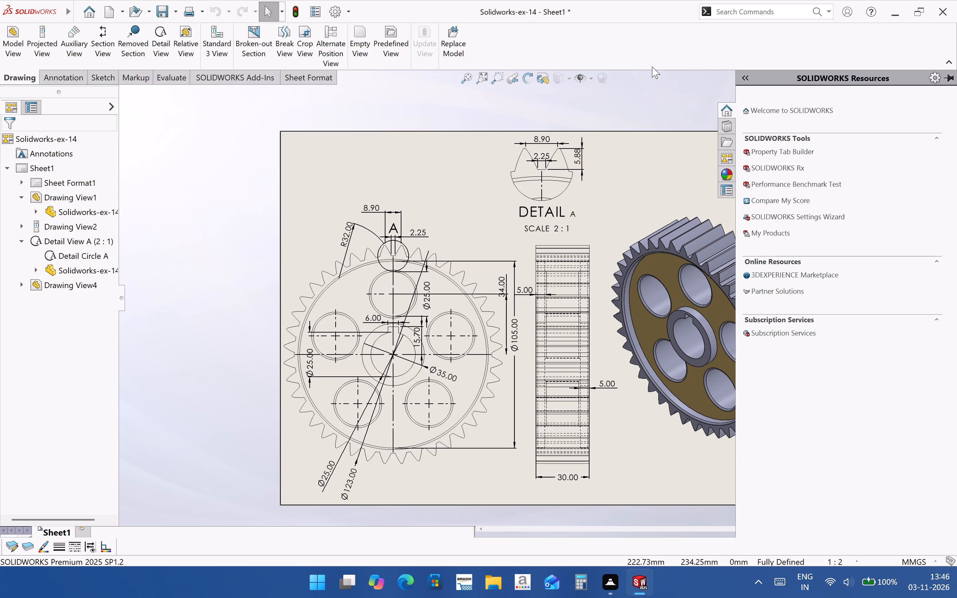
{"action": "left_click", "coordinate": [687, 124]}
{"action": "left_click", "coordinate": [566, 359]}
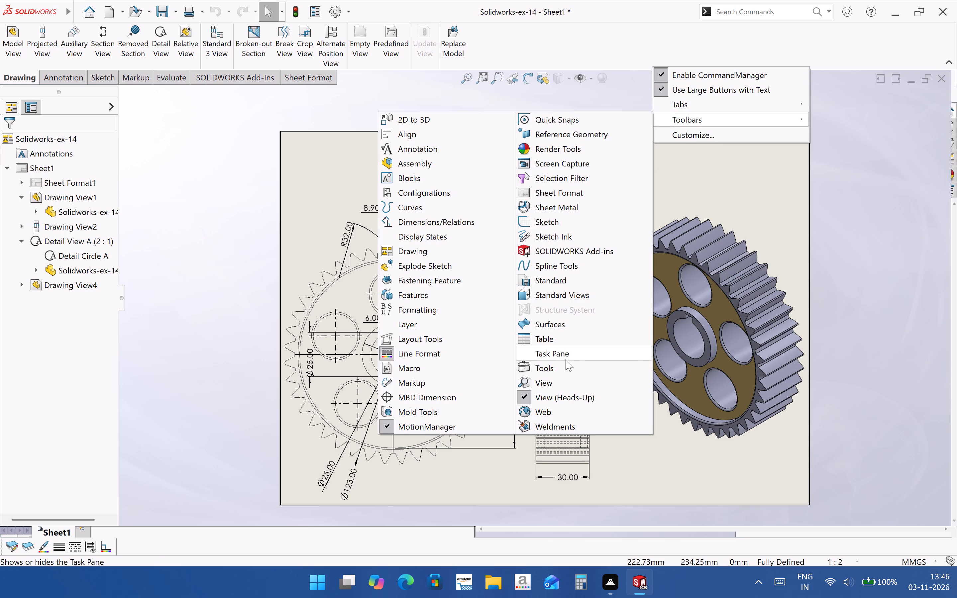
{"action": "left_click", "coordinate": [880, 348]}
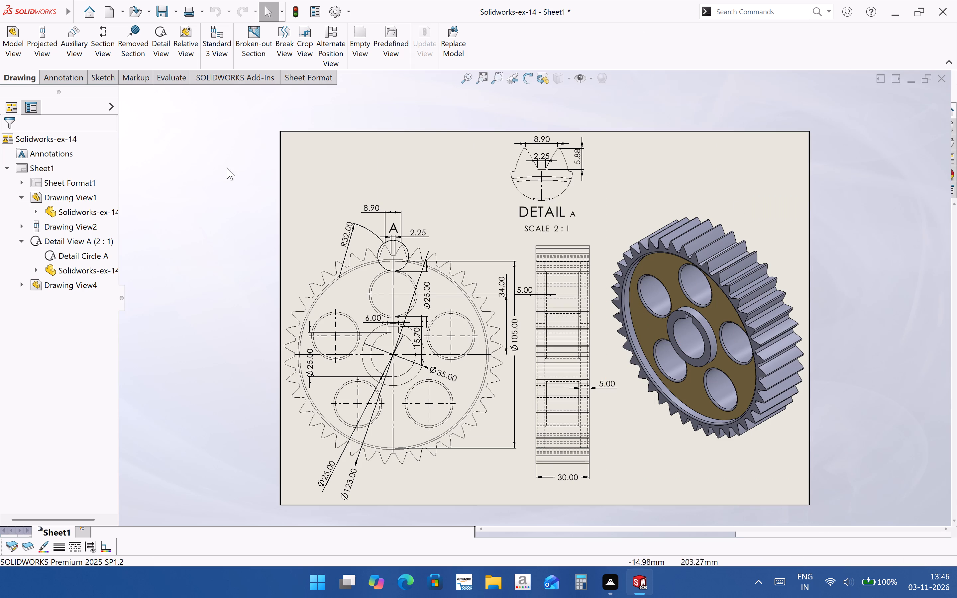
Save the Solidworks-ex-14 drawing with the updated brass web face in its views.
{"action": "scroll", "coordinate": [501, 328], "scroll_direction": "down", "scroll_amount": 2}
{"action": "scroll", "coordinate": [503, 365], "scroll_direction": "up", "scroll_amount": 2}
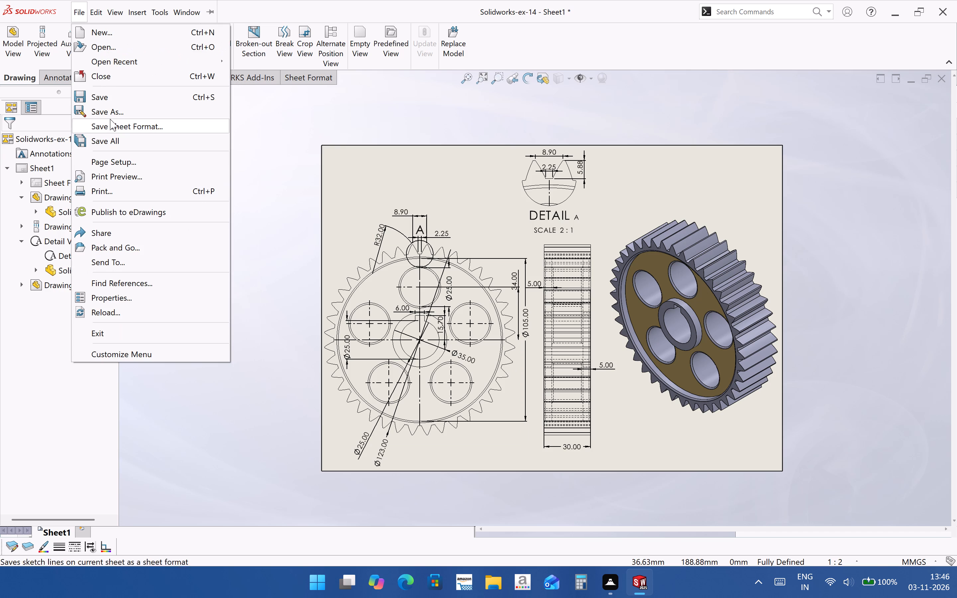
{"action": "left_click", "coordinate": [110, 95]}
{"action": "left_click", "coordinate": [282, 250]}
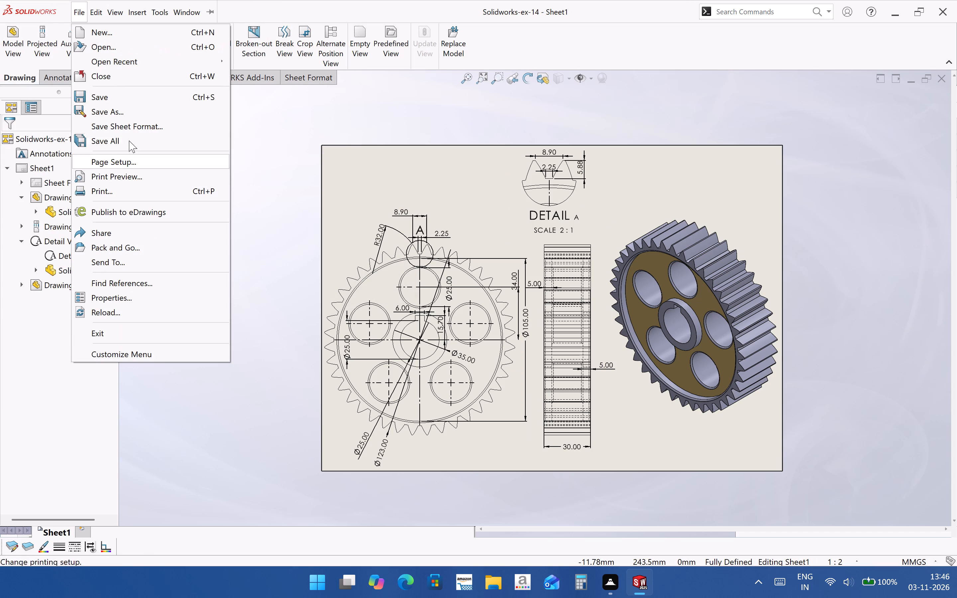
Export the drawing as an Adobe PDF named Solidworks-ex-14 in the Documents > Solidworks folder.
{"action": "left_click", "coordinate": [123, 118]}
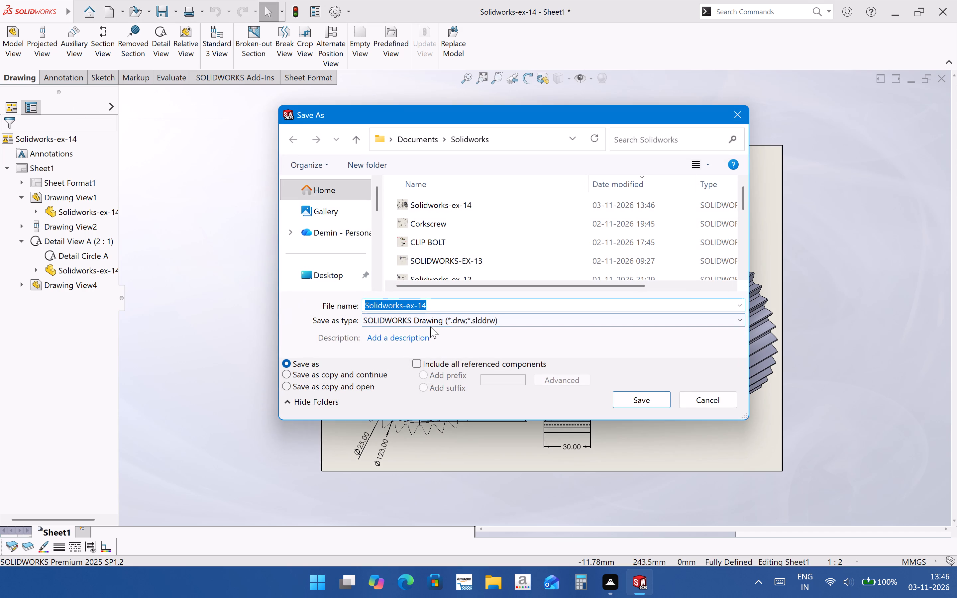
{"action": "left_click", "coordinate": [442, 320]}
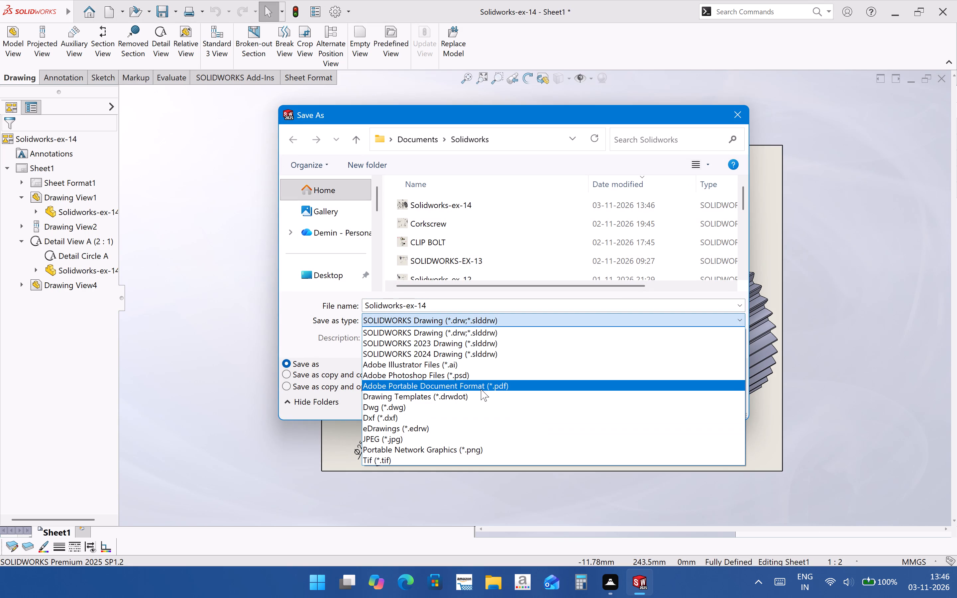
{"action": "left_click", "coordinate": [481, 389]}
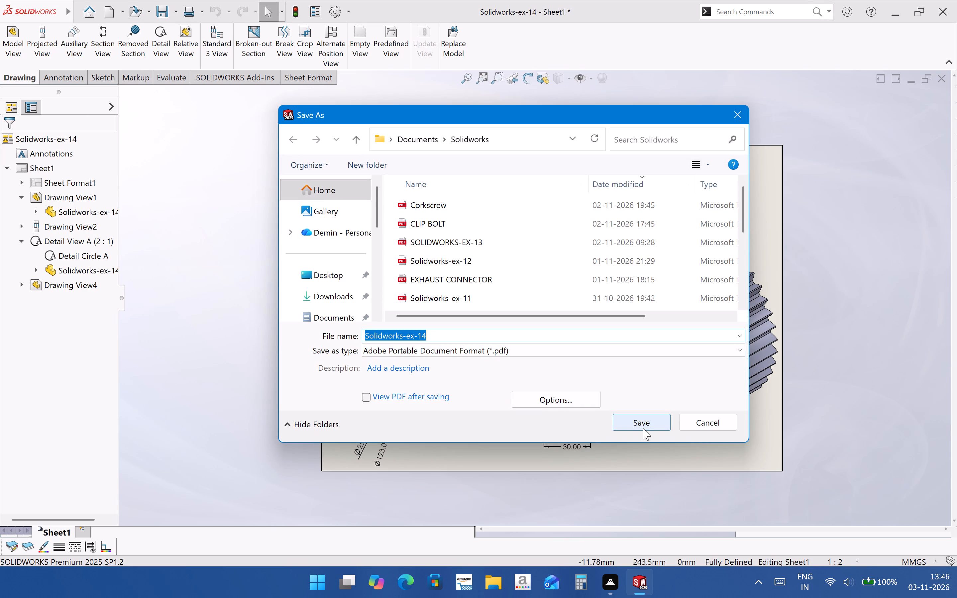
{"action": "left_click", "coordinate": [643, 428]}
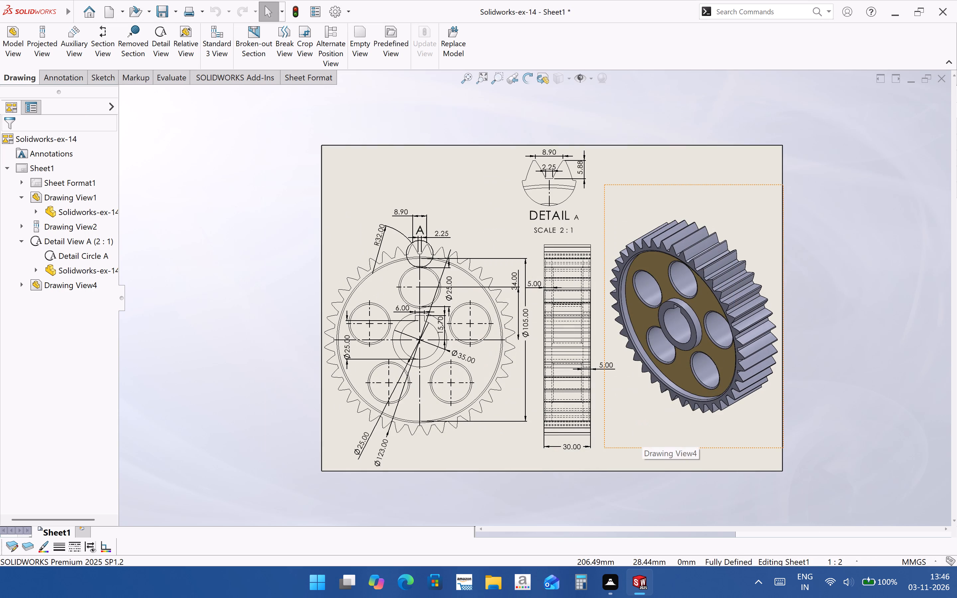
Switch to File Explorer, check the exported files in Documents > Solidworks, and open the Solidworks-ex-14 drawing from there.
{"action": "left_click", "coordinate": [494, 581]}
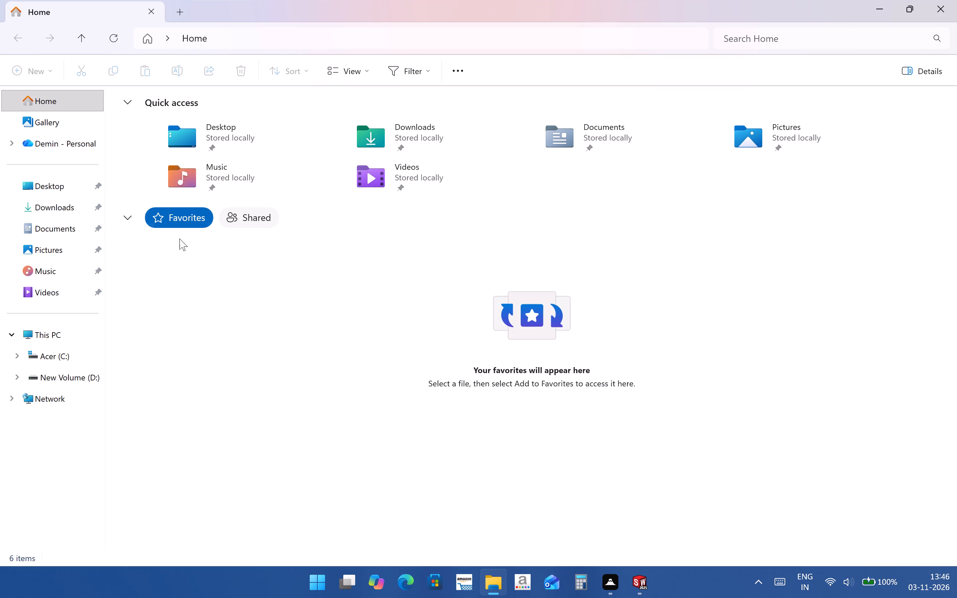
{"action": "left_click", "coordinate": [61, 233]}
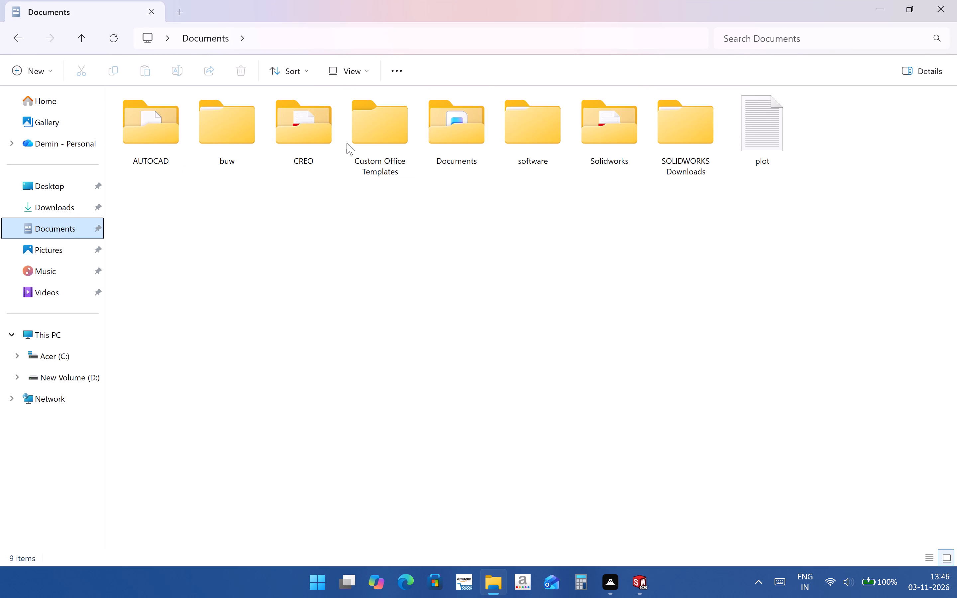
{"action": "double_click", "coordinate": [628, 132]}
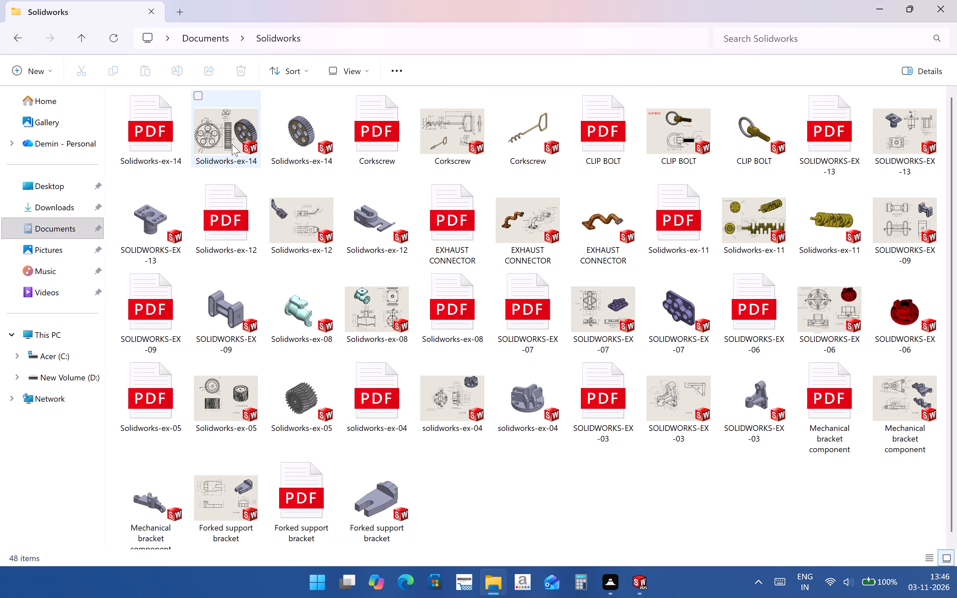
{"action": "double_click", "coordinate": [232, 144]}
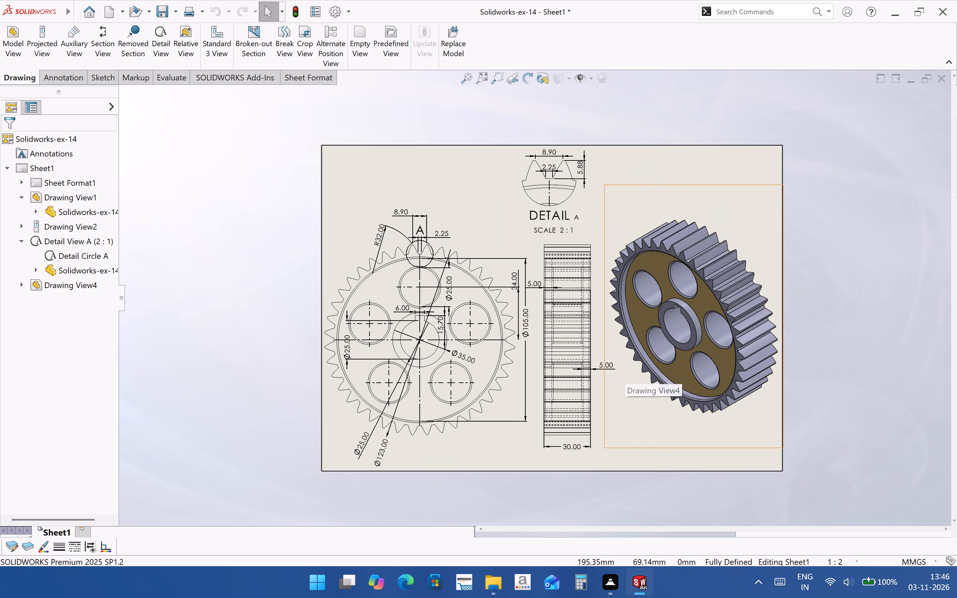
Close the Solidworks-ex-14 drawing, saving all modified documents.
{"action": "left_click", "coordinate": [941, 76]}
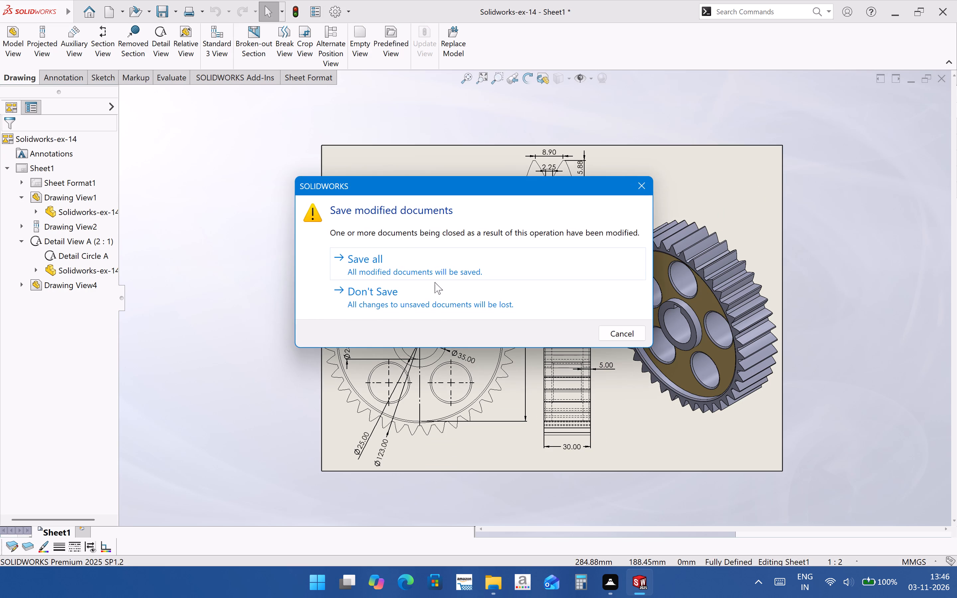
{"action": "left_click", "coordinate": [440, 271]}
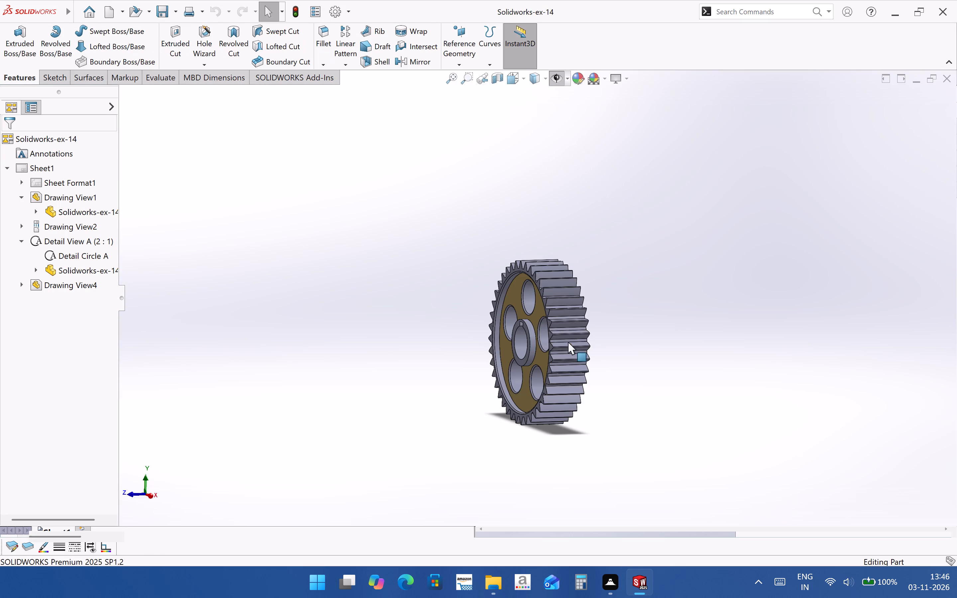
Take a last look at the gear's front side, close the Solidworks-ex-14 part and exit SOLIDWORKS.
{"action": "scroll", "coordinate": [557, 451], "scroll_direction": "down", "scroll_amount": 2}
{"action": "middle_click_drag", "start_coordinate": [561, 451], "coordinate": [623, 476]}
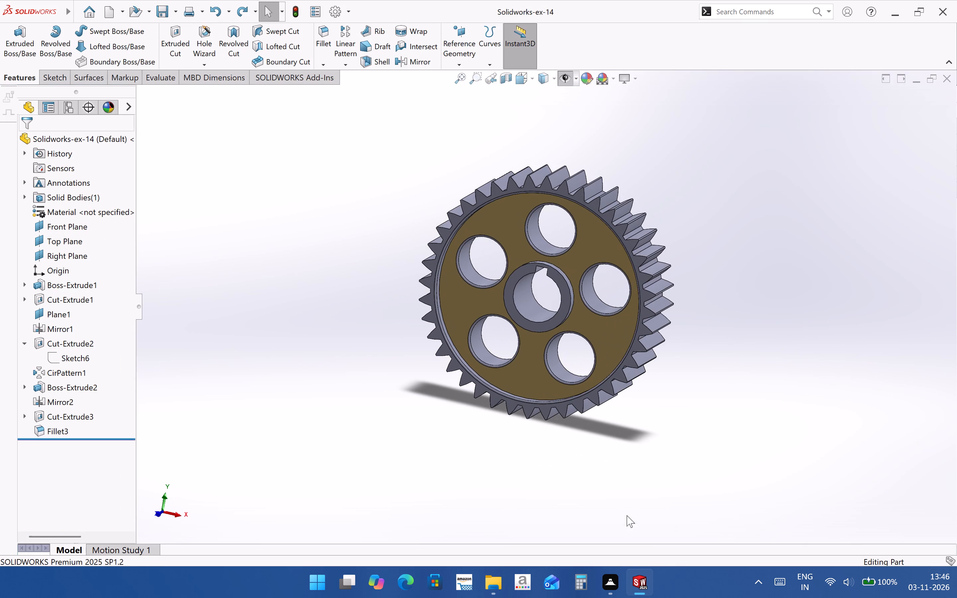
{"action": "left_click", "coordinate": [943, 74]}
{"action": "left_click", "coordinate": [950, 78]}
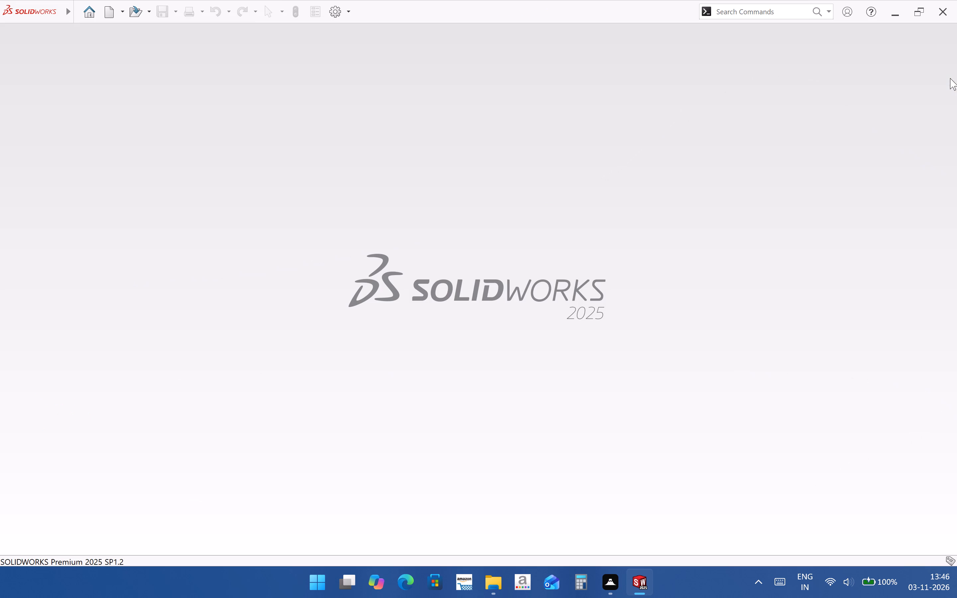
{"action": "left_click", "coordinate": [945, 13]}
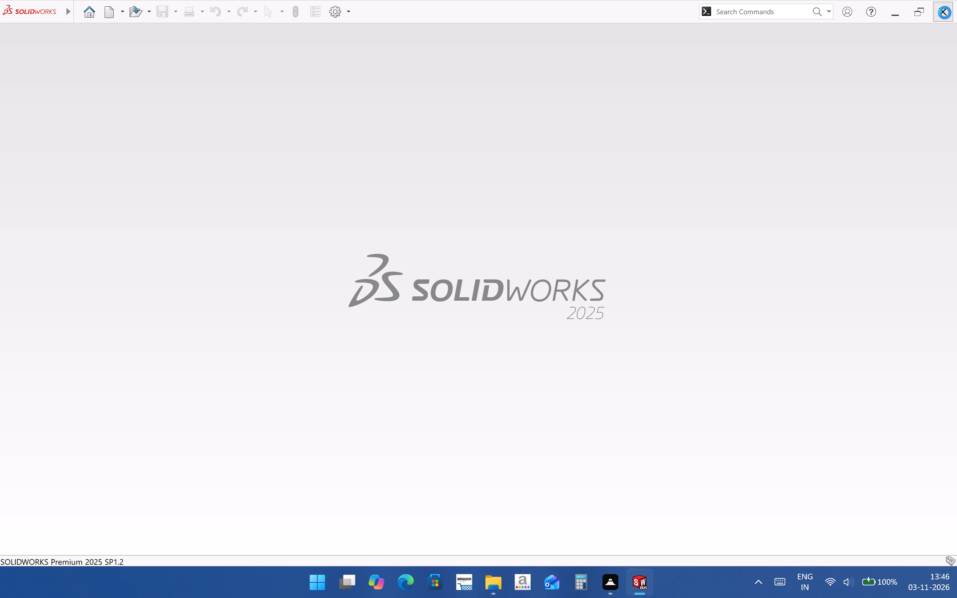